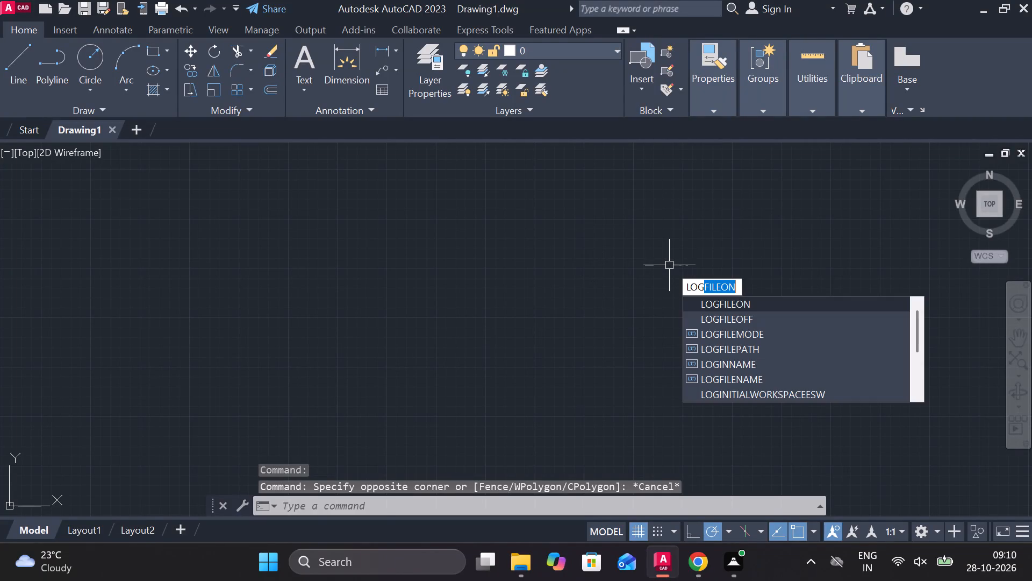
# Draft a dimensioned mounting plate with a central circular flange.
# Set the model space limits with lower left corner 0,0 and upper right corner 297,210.
pyautogui.click(748, 307)
pyautogui.write('limits')
pyautogui.press('Return')
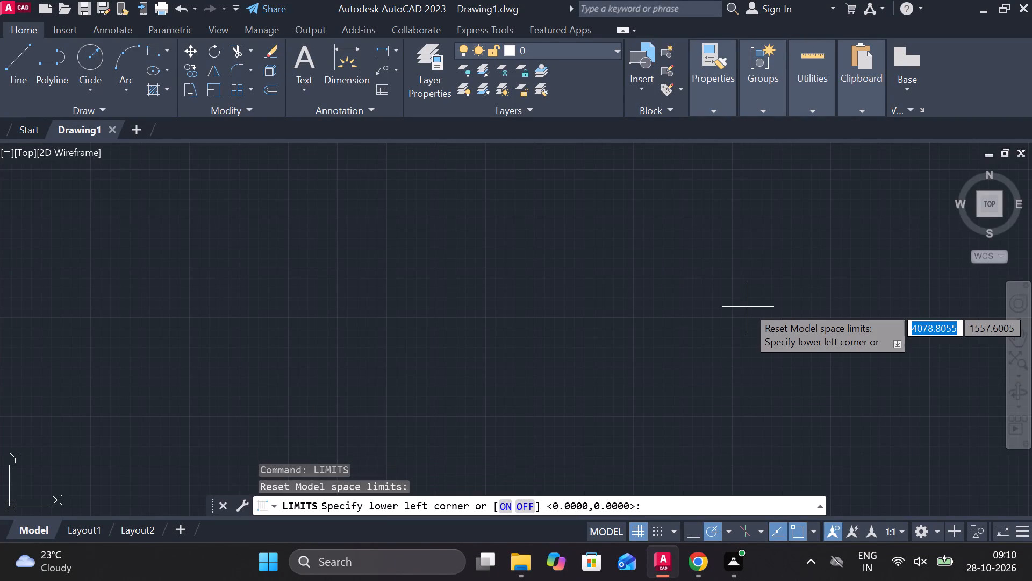
pyautogui.write('0,0')
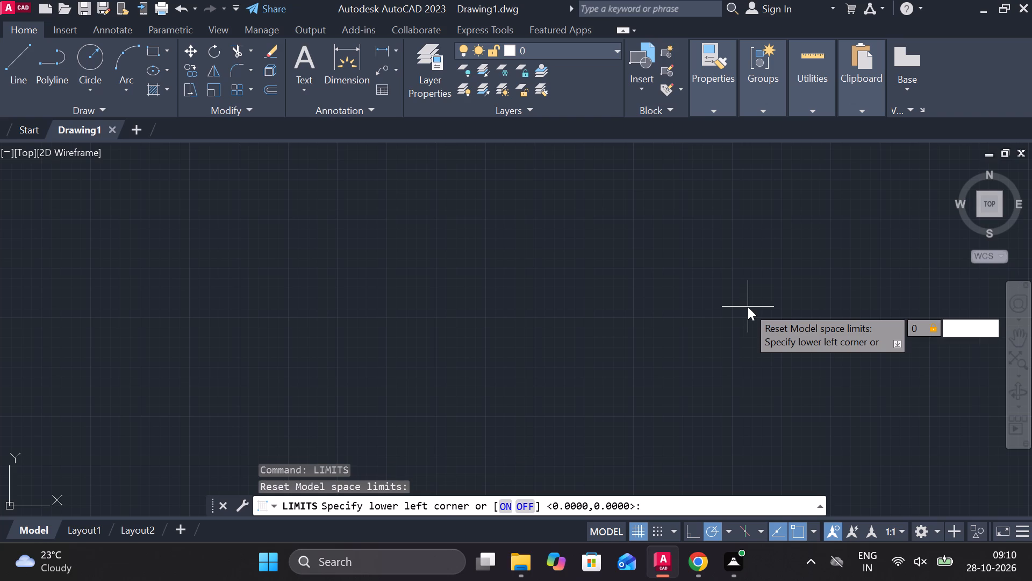
pyautogui.press('Return')
pyautogui.write('297,210')
pyautogui.press('Return')
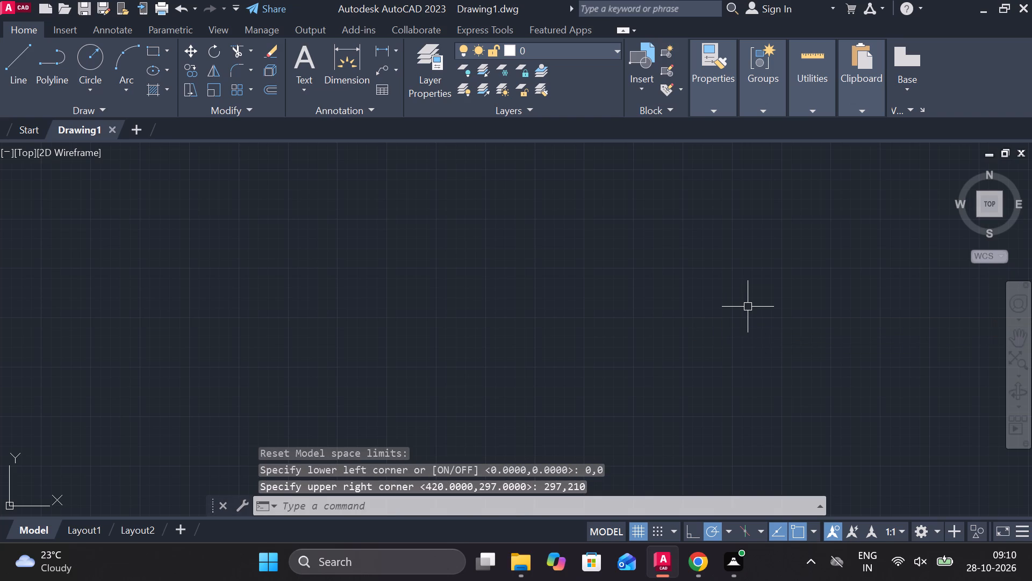
# Draw a circle of radius 64 centred near the middle of the drawing limits.
pyautogui.press('z')
pyautogui.press('Return')
pyautogui.press('e')
pyautogui.press('Return')
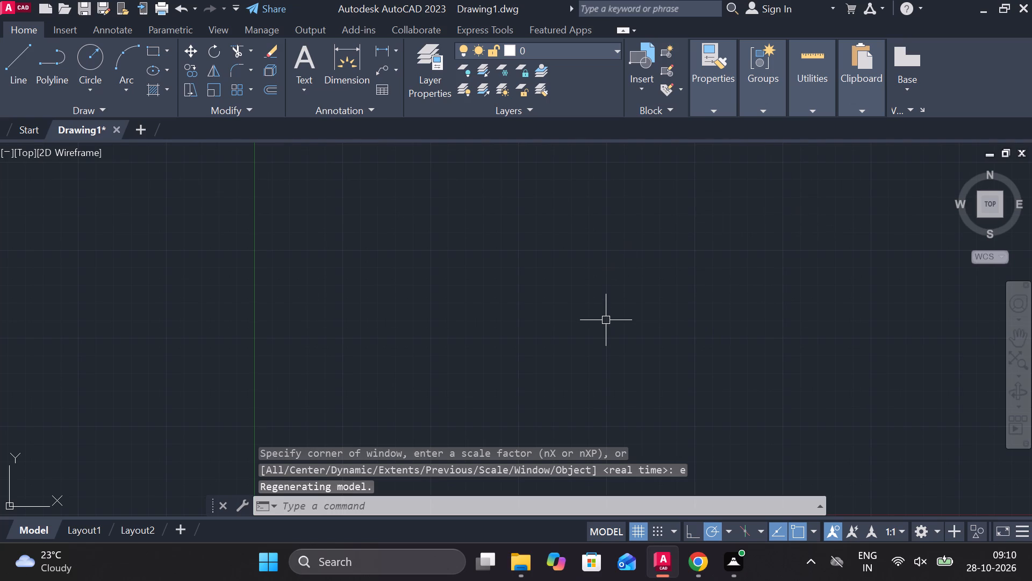
pyautogui.write('c')
pyautogui.press('space')
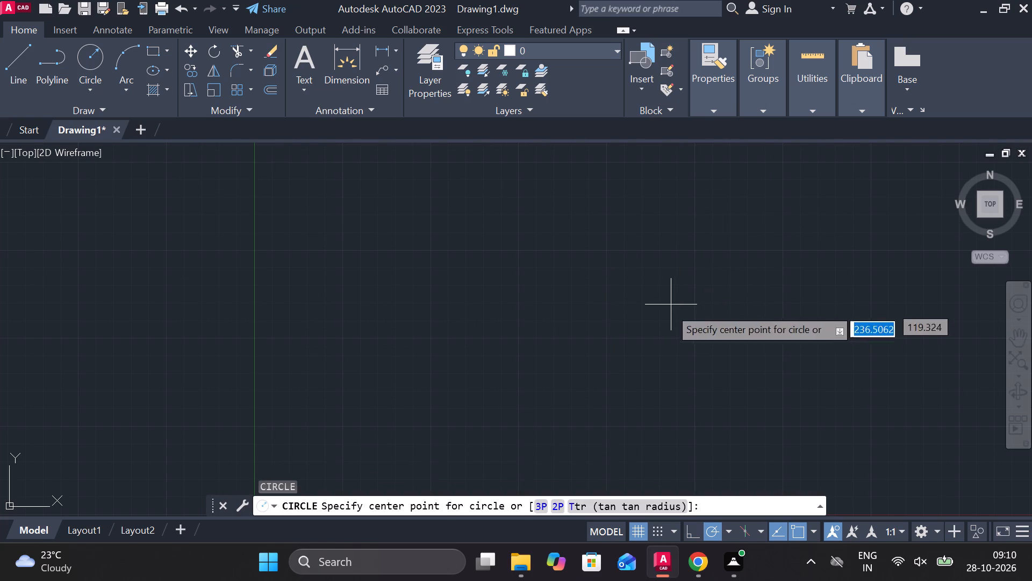
pyautogui.click(550, 292)
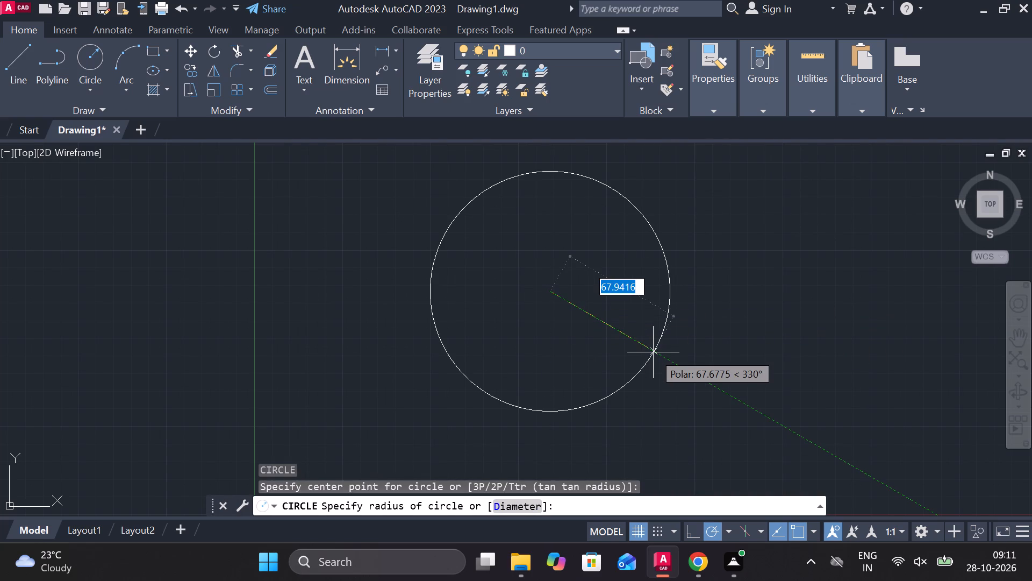
pyautogui.write('64')
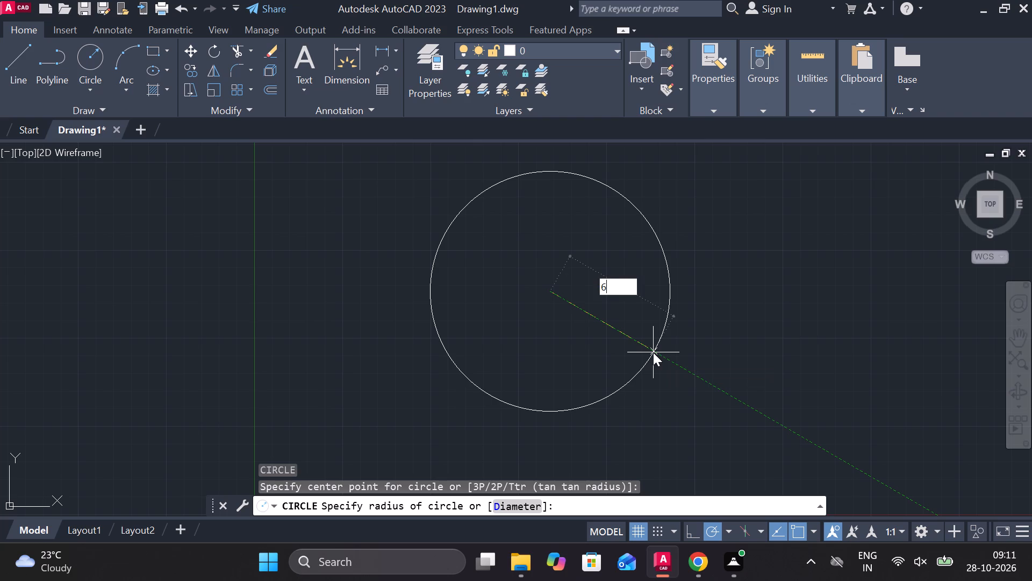
pyautogui.press('Return')
# Draw a concentric circle of radius 60 from the centre of the radius 64 circle.
pyautogui.write('c')
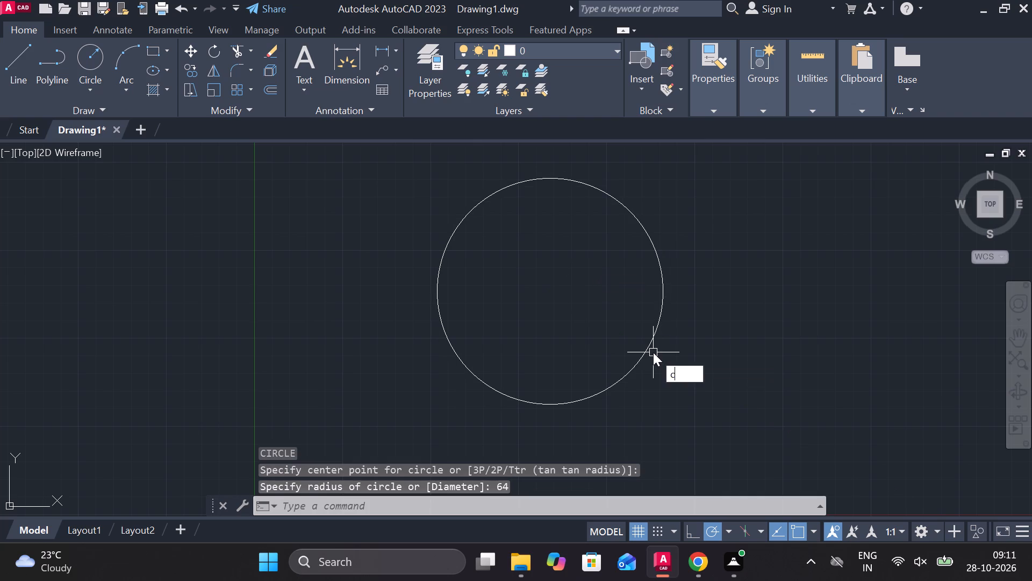
pyautogui.press('space')
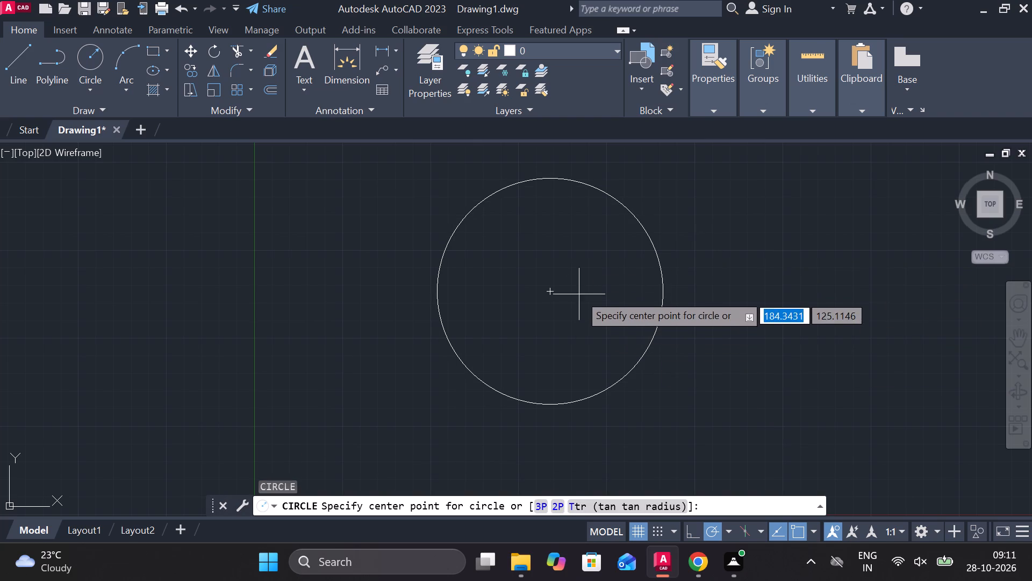
pyautogui.click(559, 286)
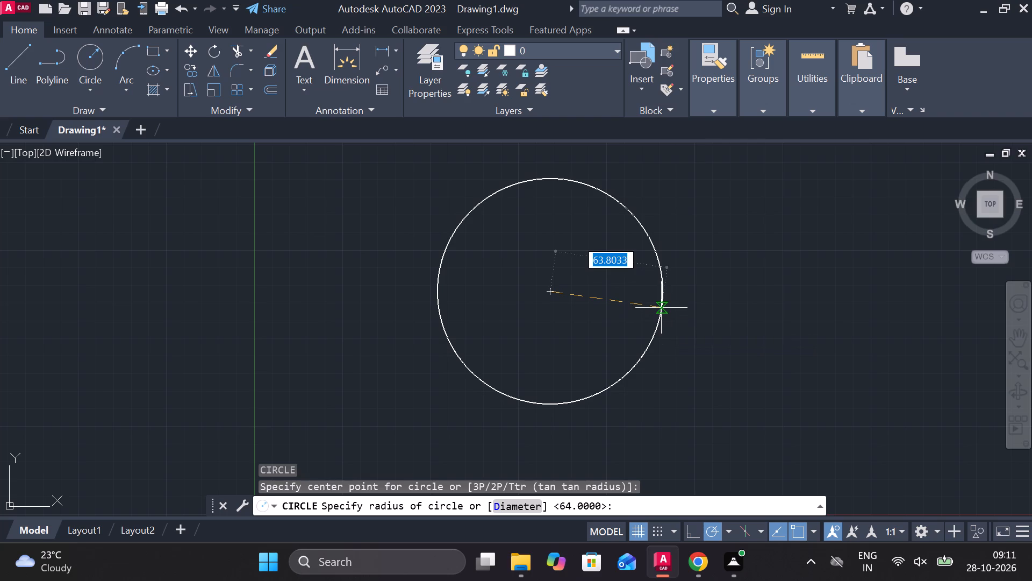
pyautogui.write('60')
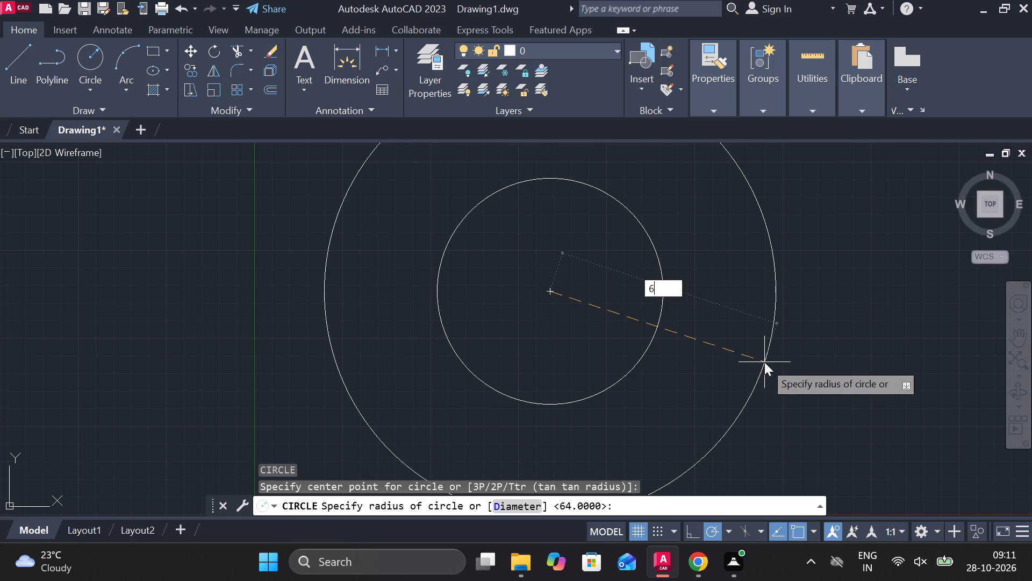
pyautogui.press('Return')
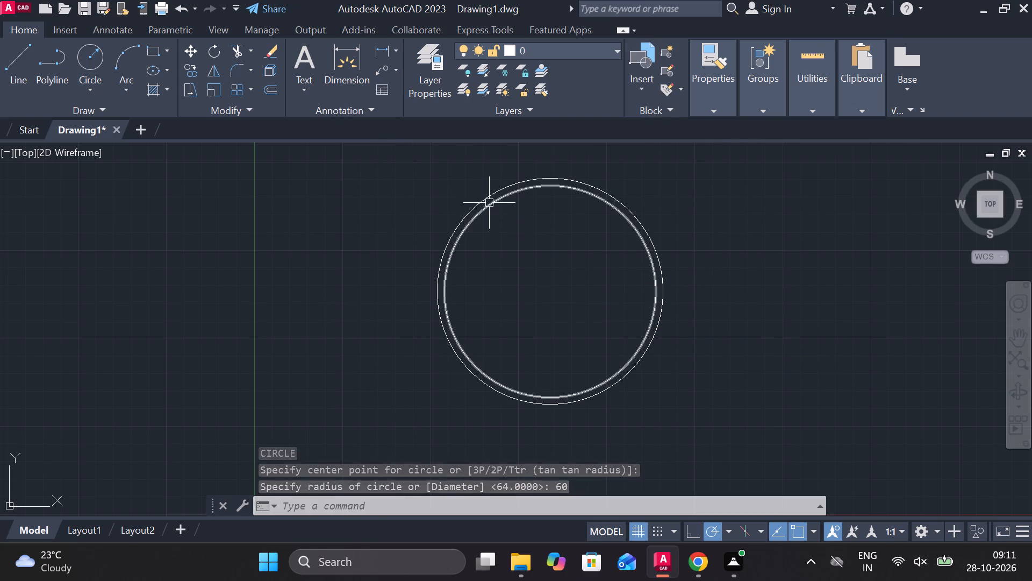
# Start another circle with its centre near the top quadrant points of the two concentric circles.
pyautogui.write('c')
pyautogui.press('space')
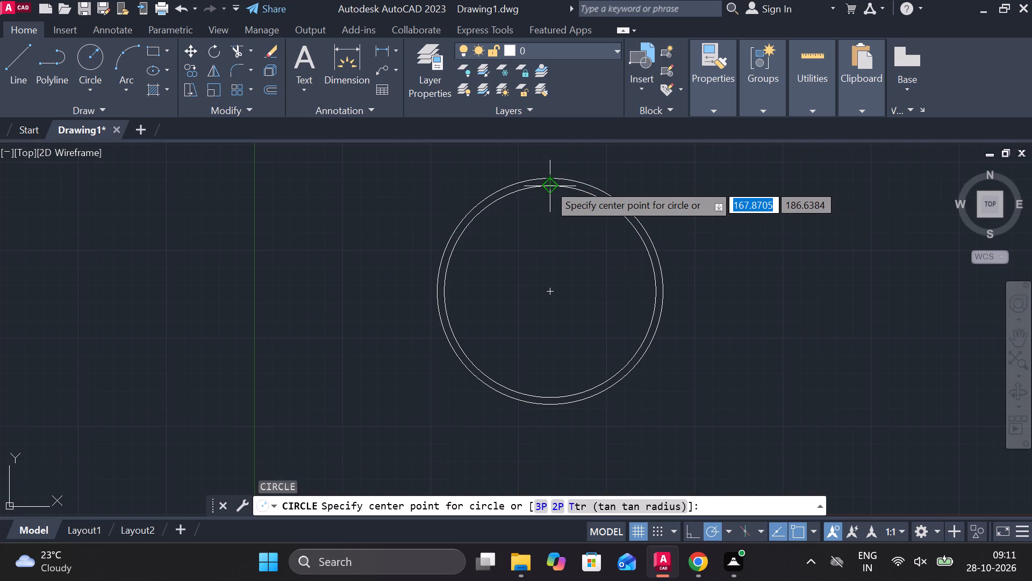
pyautogui.scroll(4, 548, 183)
pyautogui.scroll(-2, 582, 189)
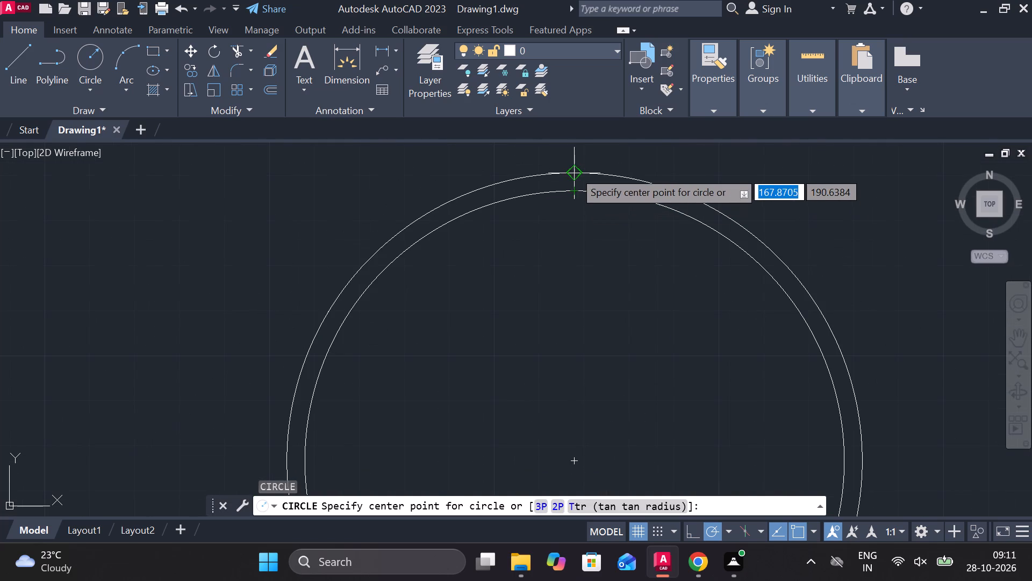
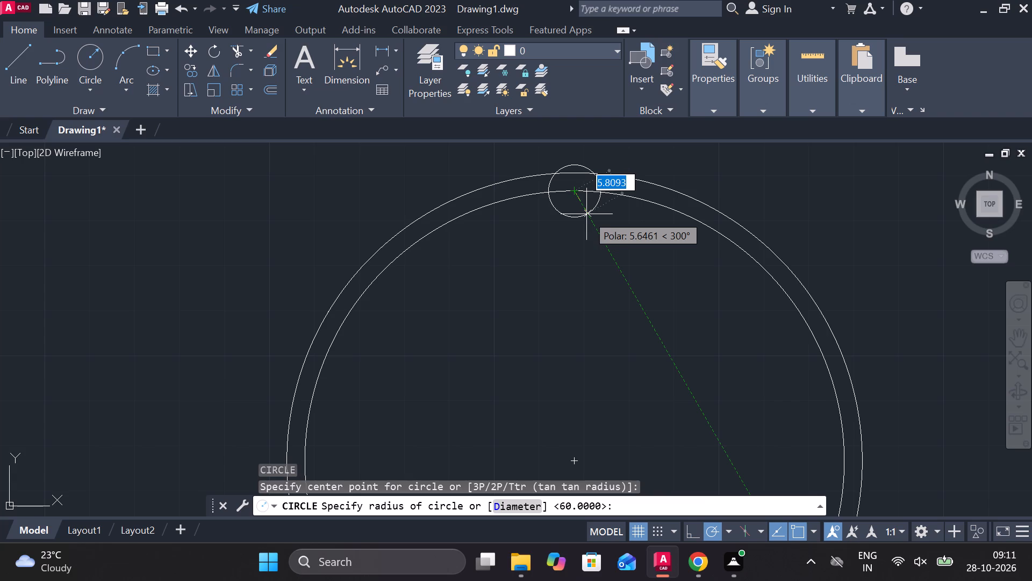
# Give the circle centred on the top quadrant of the radius 60 circle a radius of 13.
pyautogui.write('13')
pyautogui.press('Return')
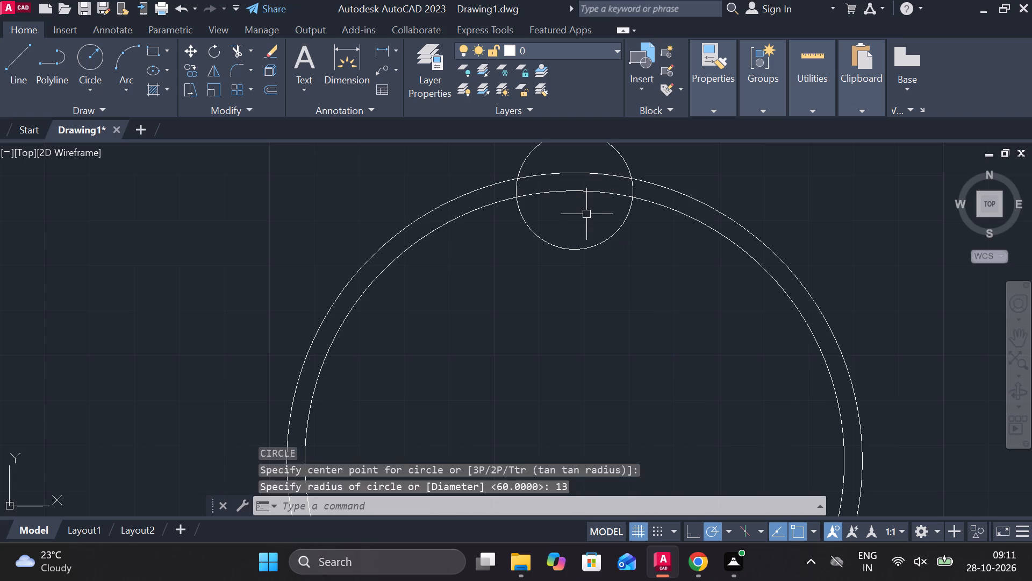
# Create a polar array of the radius 13 circle around the centre of the concentric circles, with 8 items over 360 degrees.
pyautogui.scroll(-1, 637, 212)
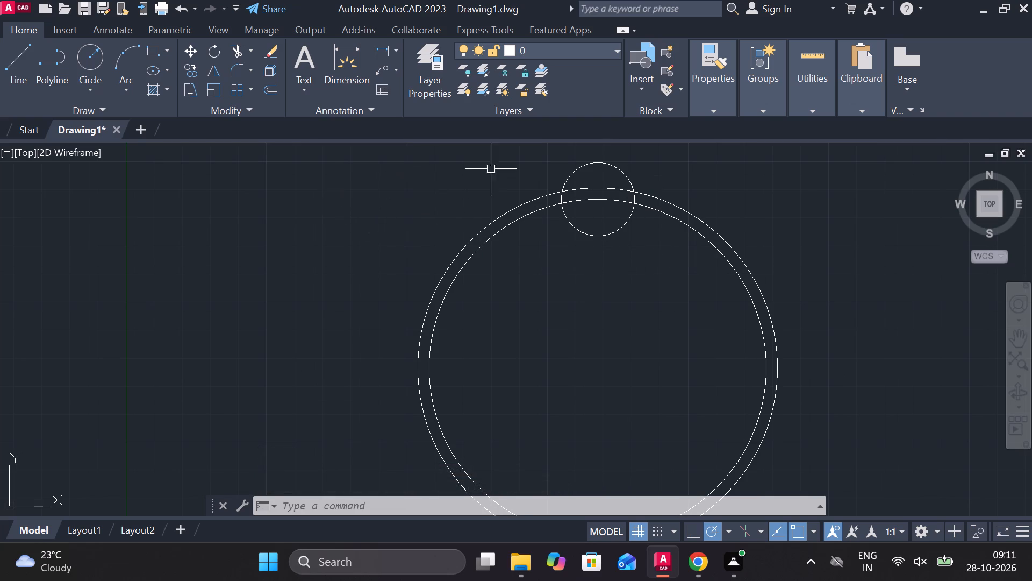
pyautogui.click(164, 72)
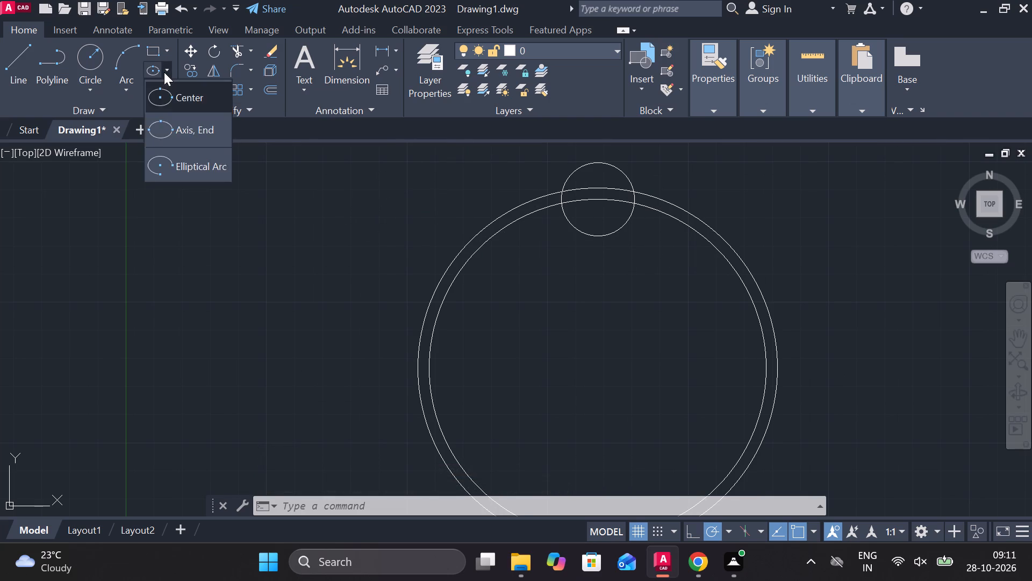
pyautogui.click(164, 72)
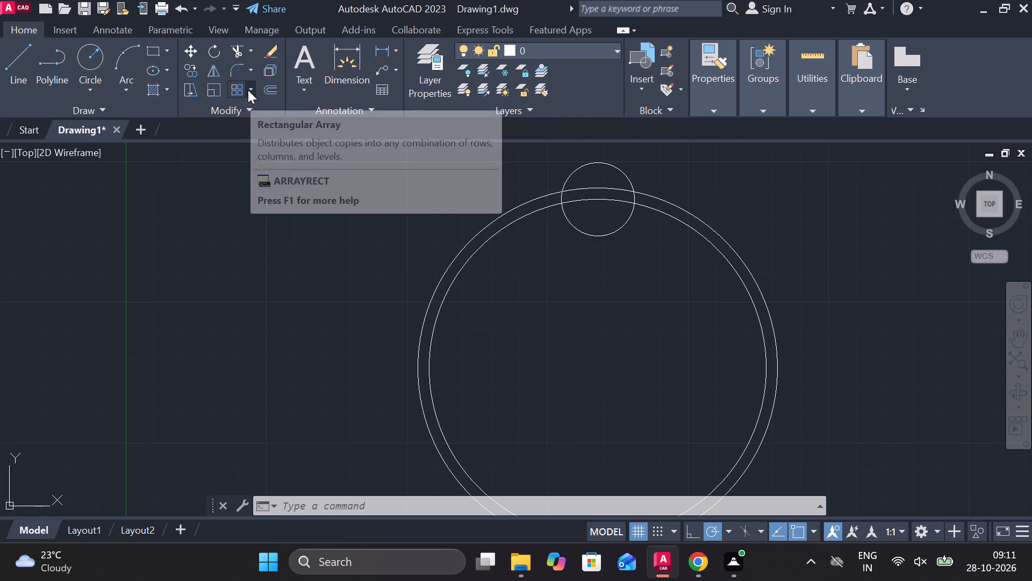
pyautogui.click(248, 90)
pyautogui.click(279, 176)
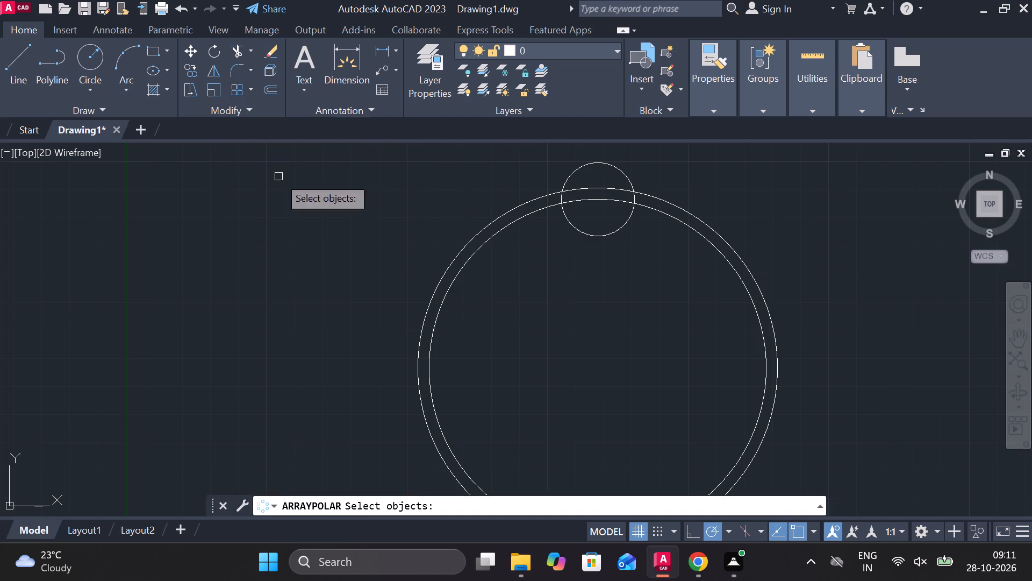
pyautogui.click(610, 169)
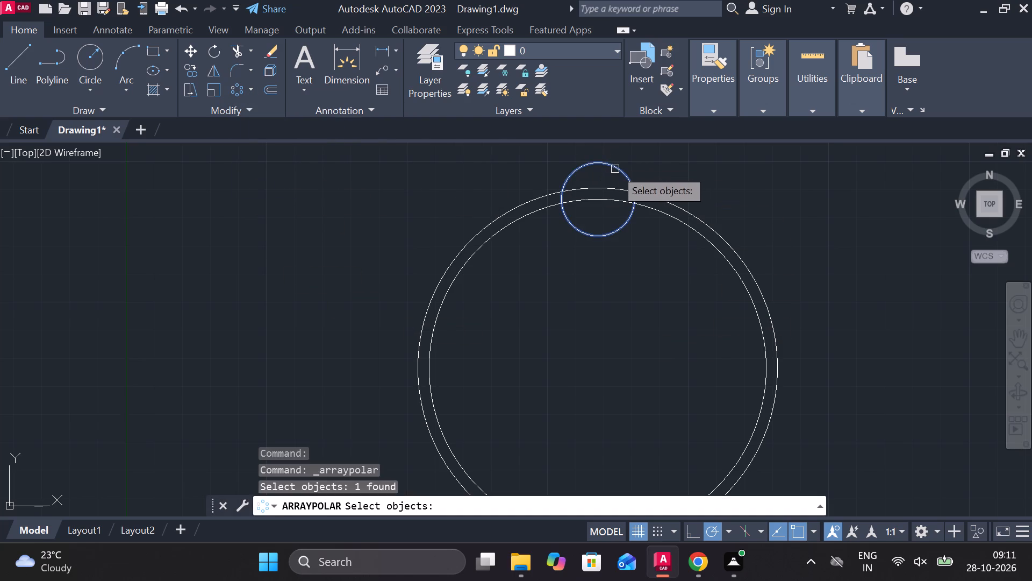
pyautogui.press('space')
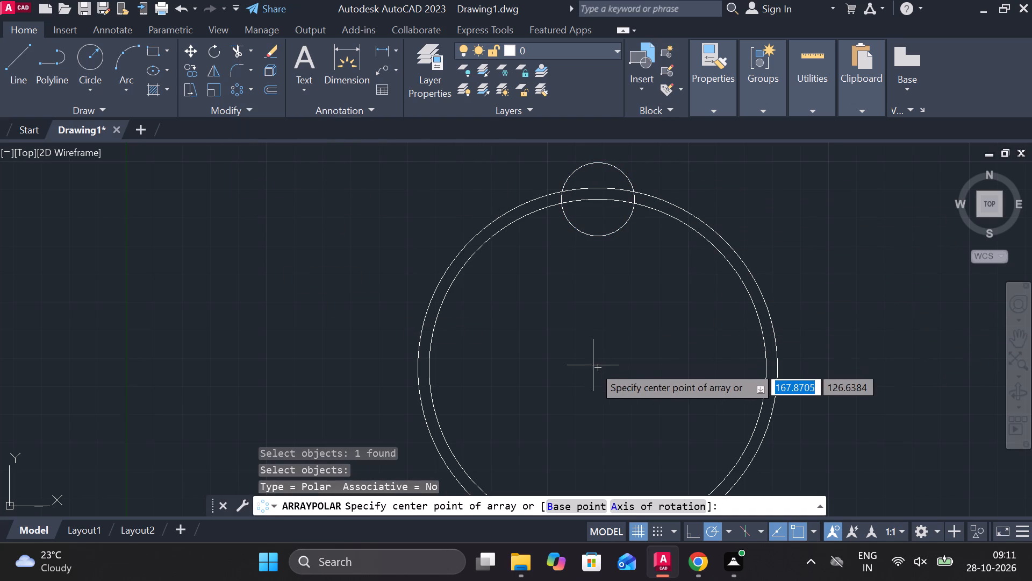
pyautogui.click(593, 366)
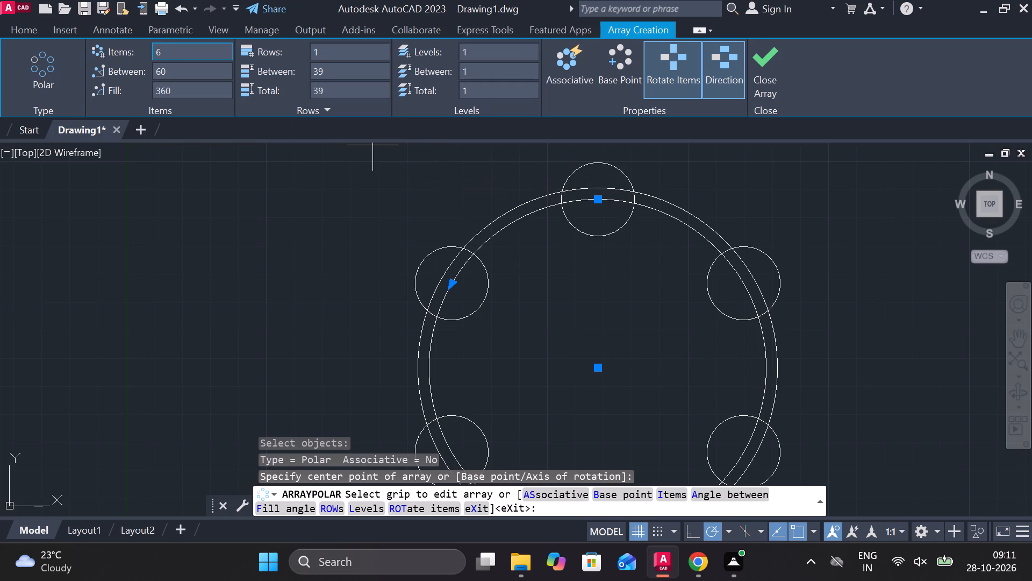
pyautogui.click(177, 52)
pyautogui.press('8')
pyautogui.press('Return')
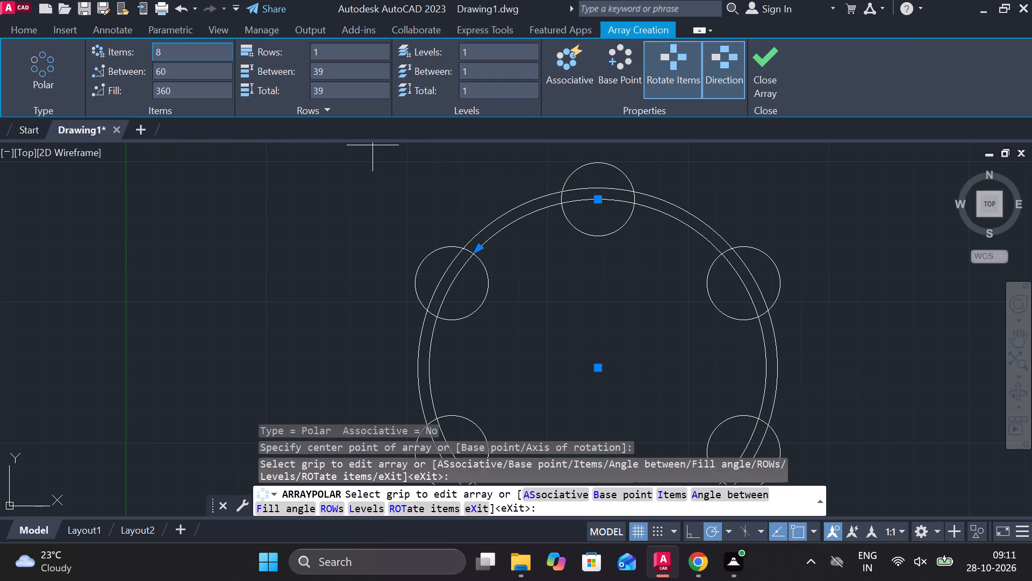
pyautogui.scroll(-1, 542, 230)
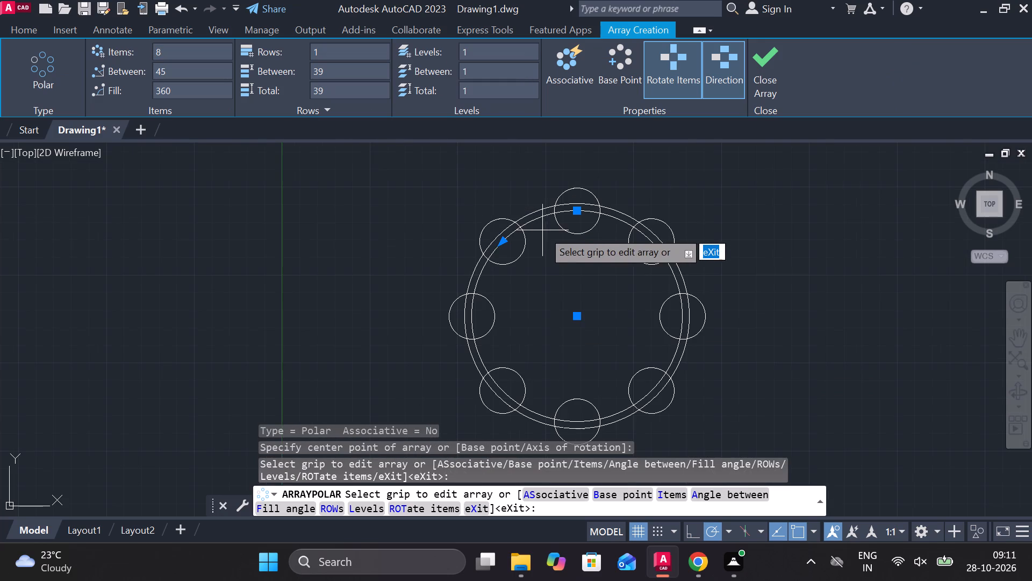
pyautogui.click(765, 68)
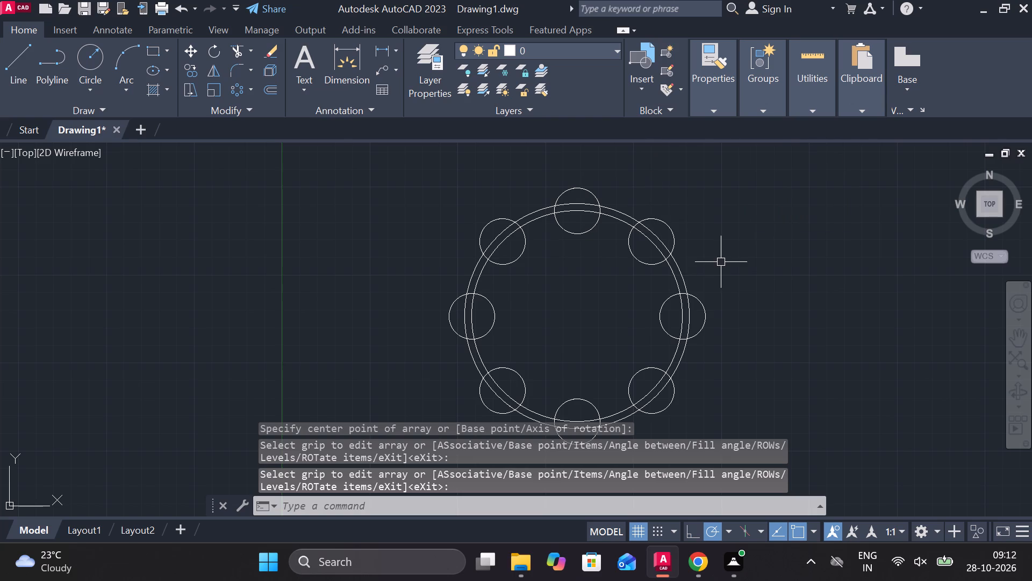
pyautogui.moveTo(683, 253); pyautogui.dragTo(676, 225, button='middle')
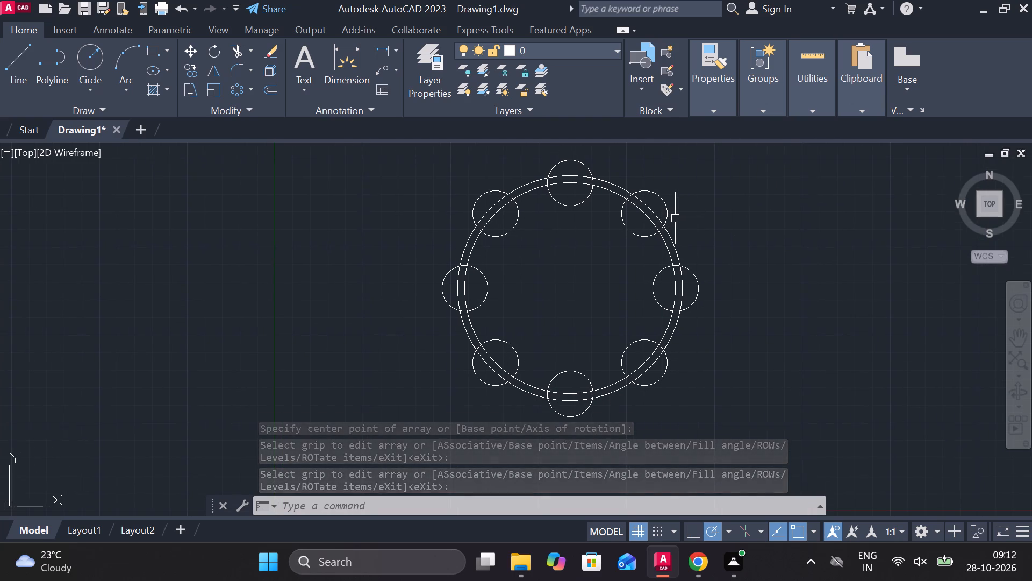
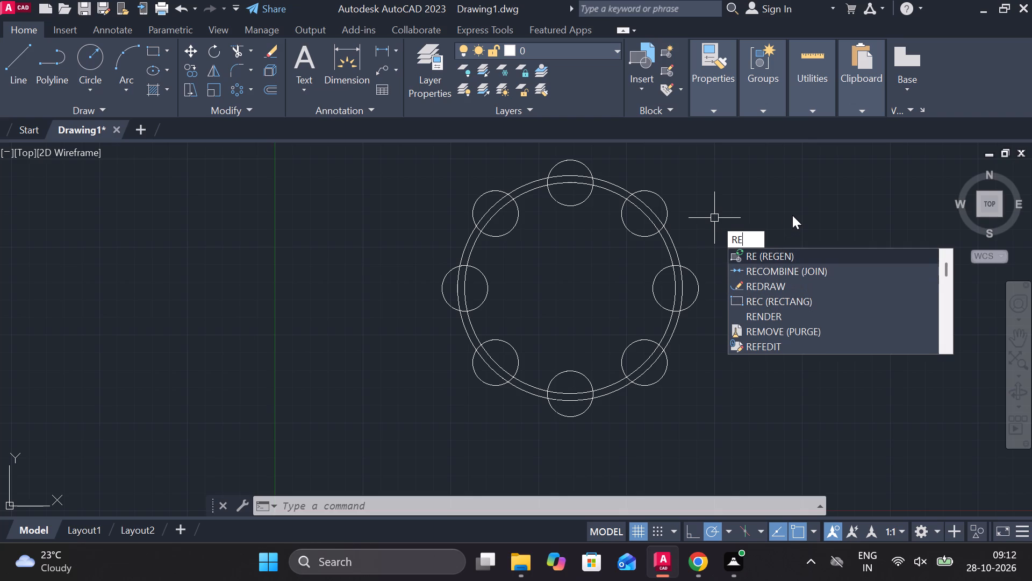
# Convert the two concentric circles and all eight arrayed radius 13 circles into regions.
pyautogui.press('g')
pyautogui.click(772, 248)
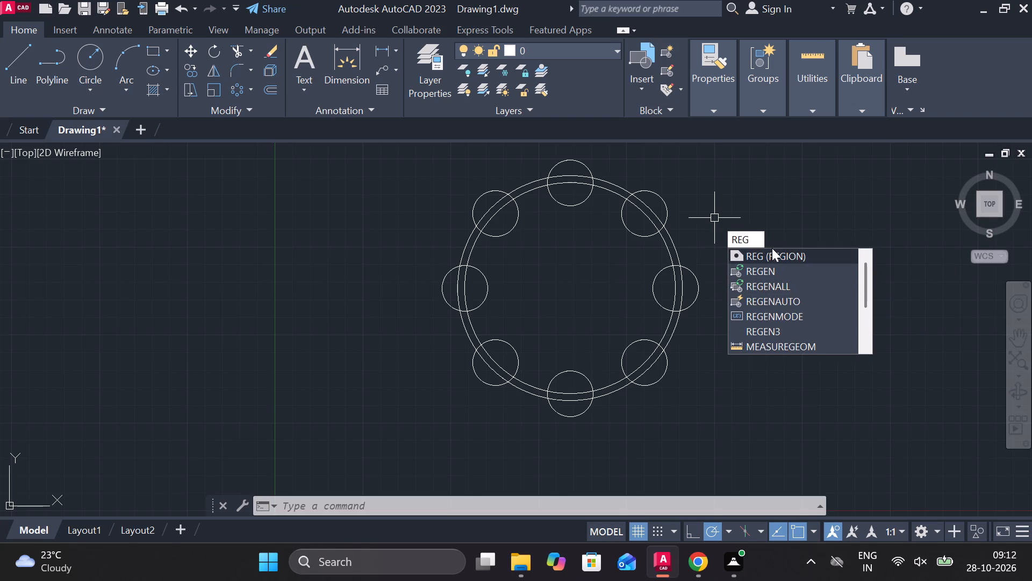
pyautogui.click(776, 258)
pyautogui.click(748, 410)
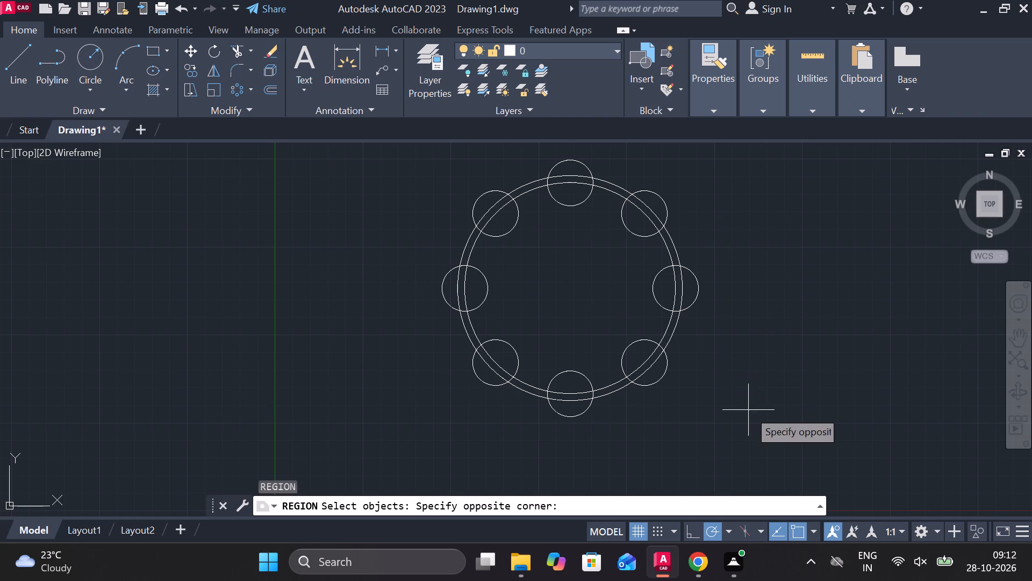
pyautogui.click(383, 145)
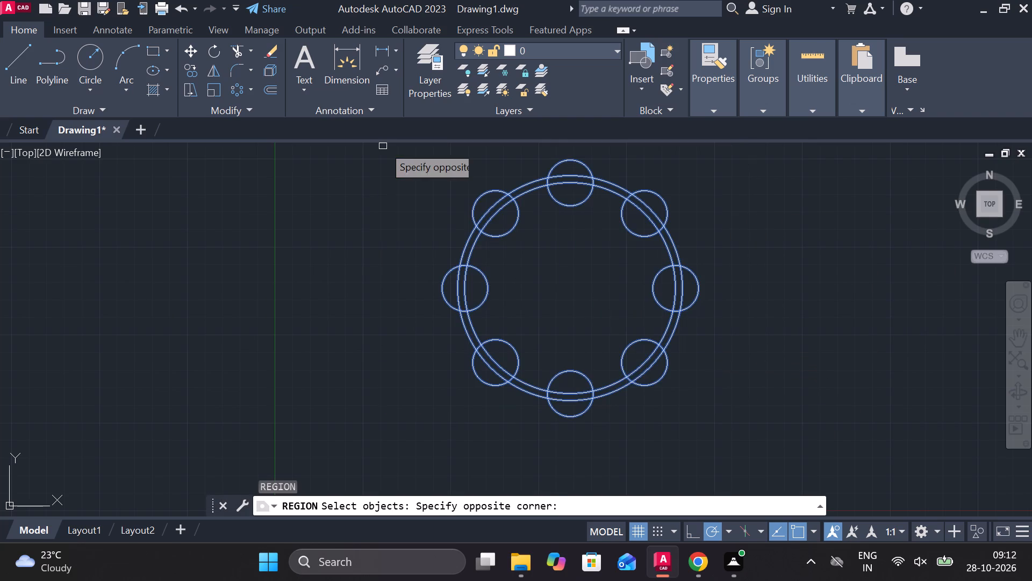
pyautogui.press('Return')
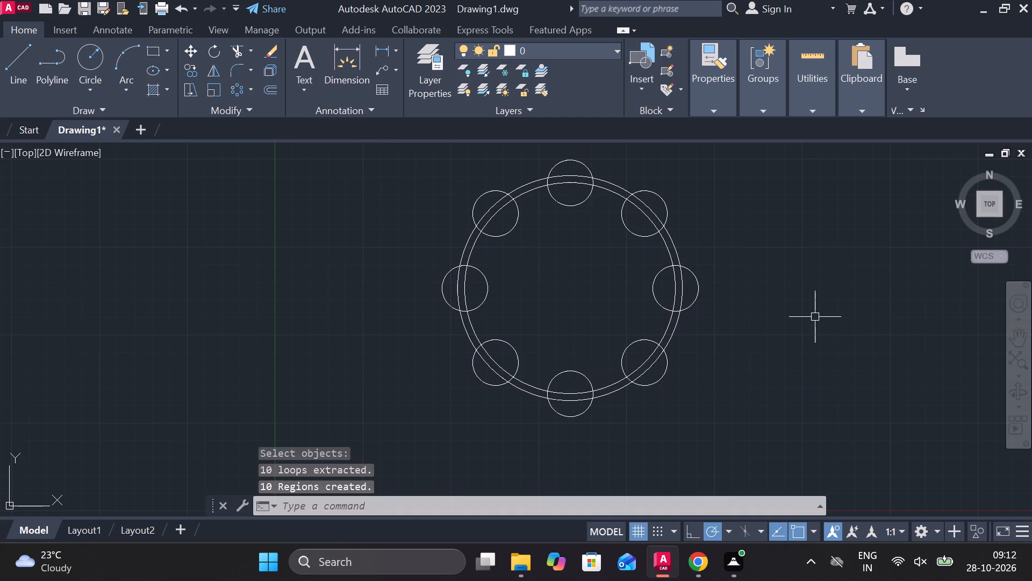
# Union all the circle regions, concentric and arrayed, into one single lobed outline.
pyautogui.write('uni')
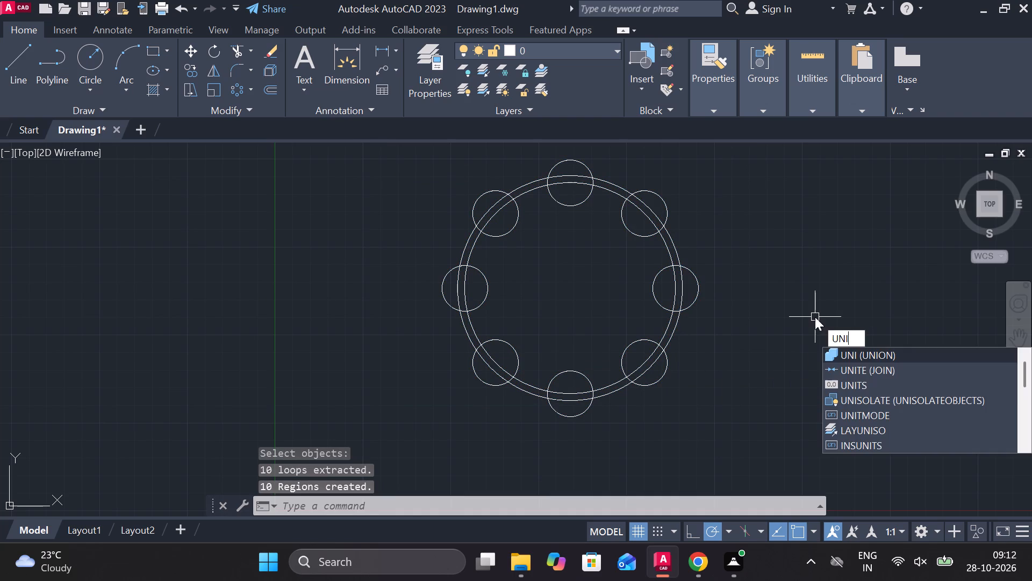
pyautogui.click(892, 350)
pyautogui.click(718, 419)
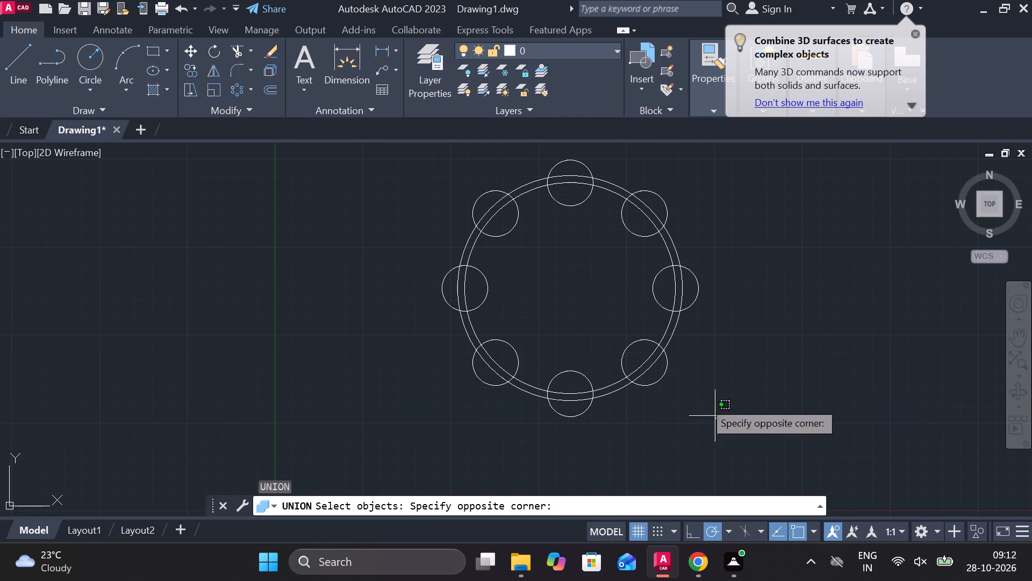
pyautogui.click(395, 154)
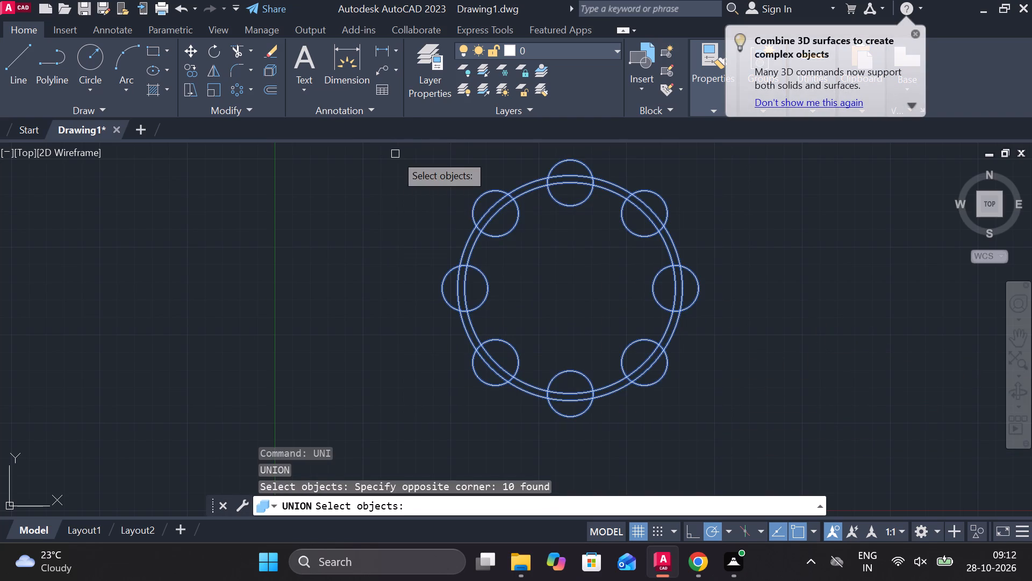
pyautogui.press('Return')
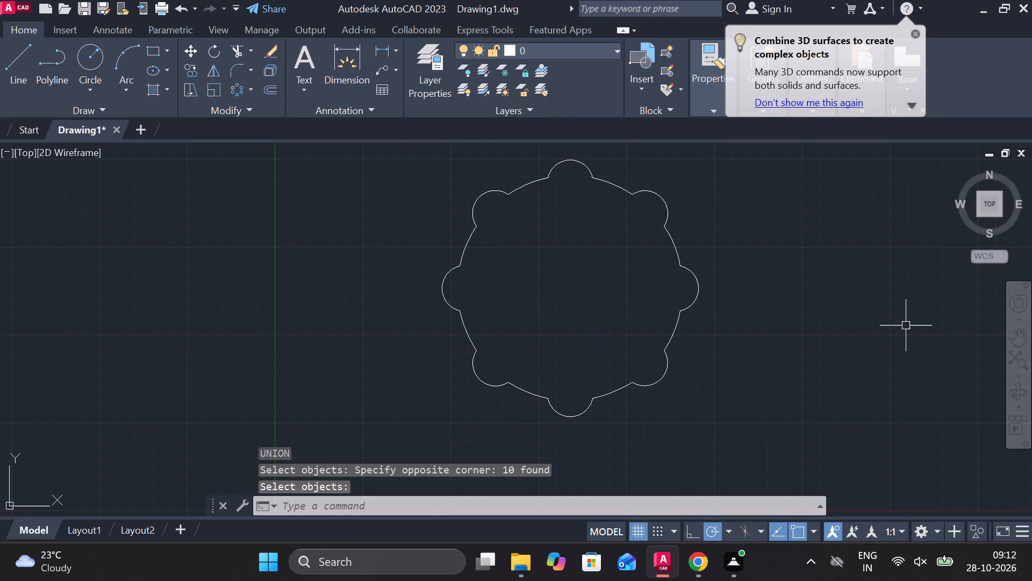
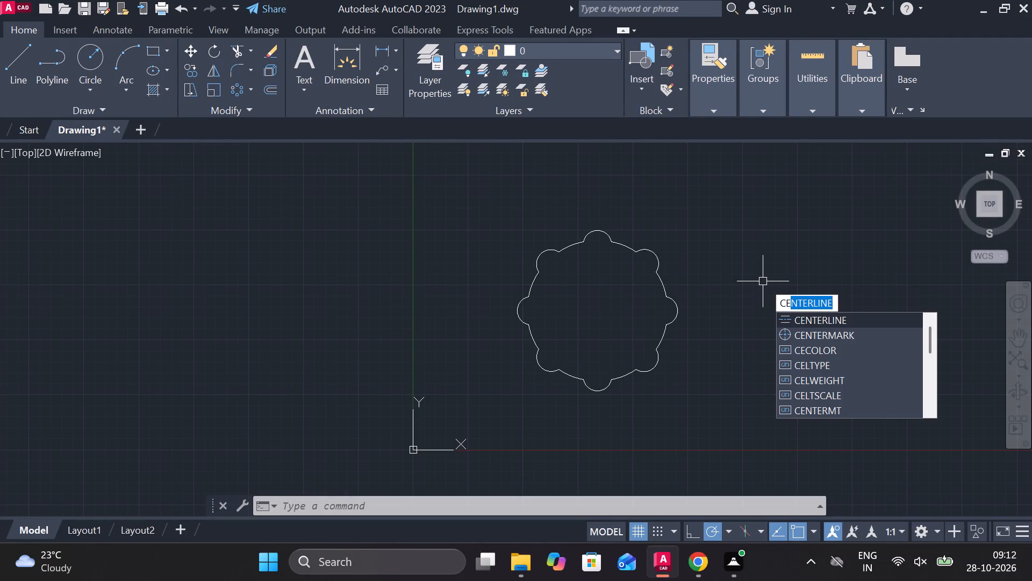
# Add a center mark to the lobed outline using one of its large-circle arcs.
pyautogui.press('BackSpace')
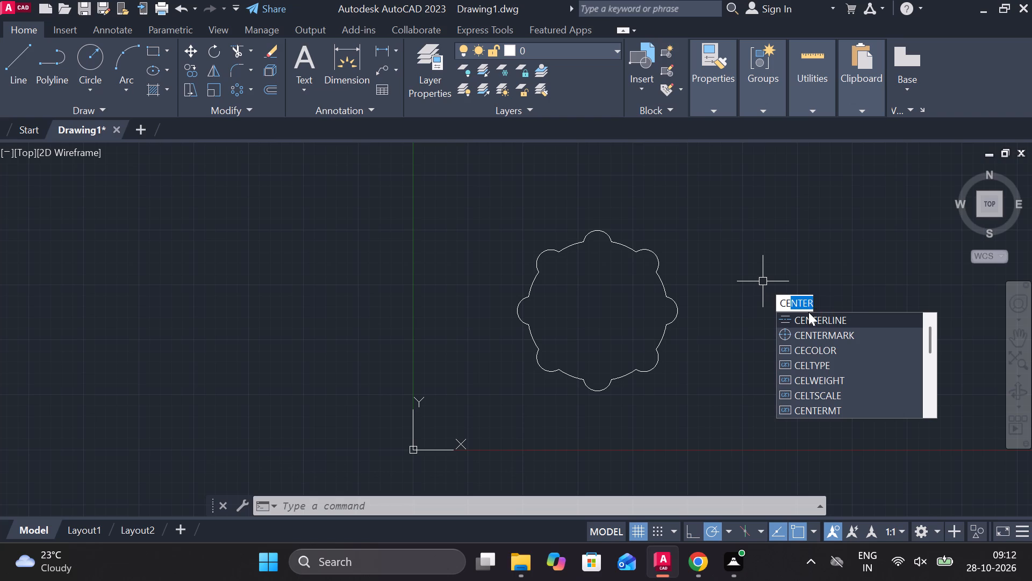
pyautogui.press('BackSpace')
pyautogui.press('m')
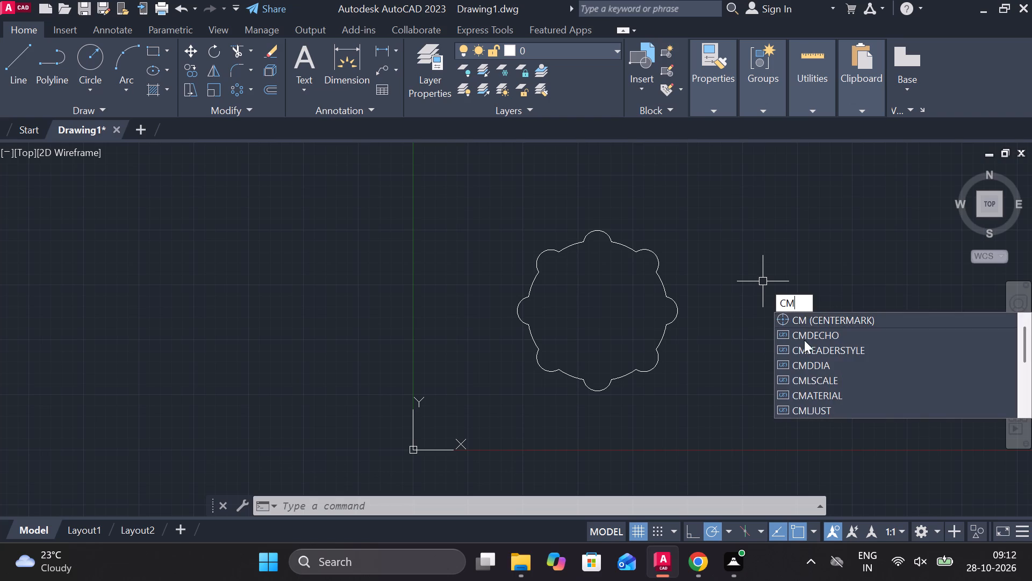
pyautogui.click(833, 317)
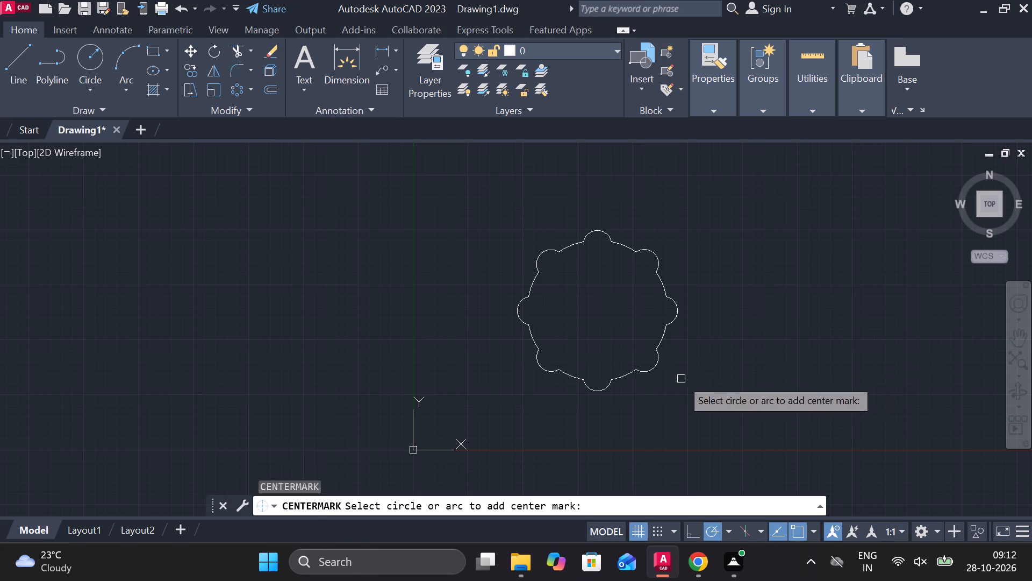
pyautogui.click(667, 337)
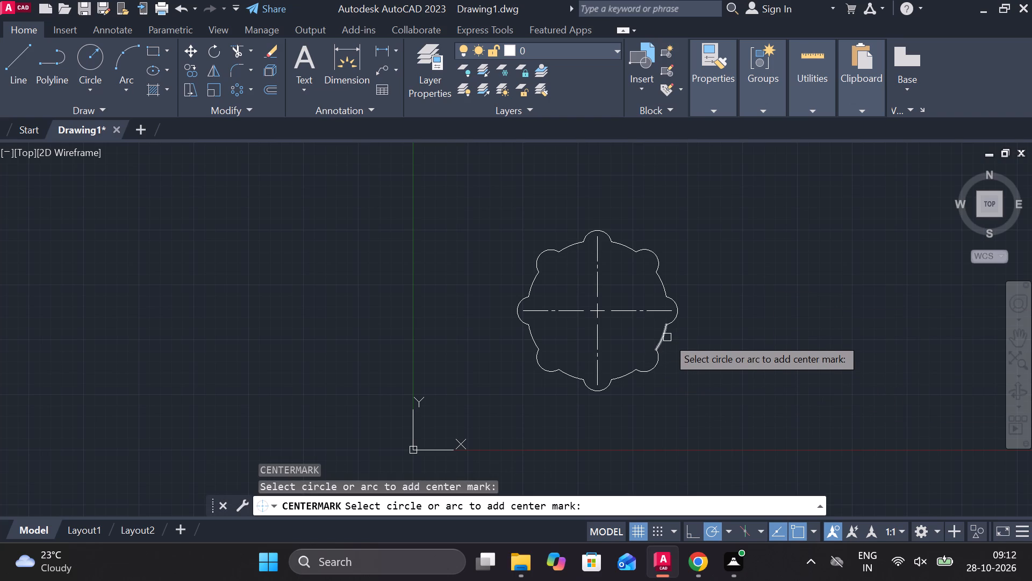
pyautogui.press('Escape')
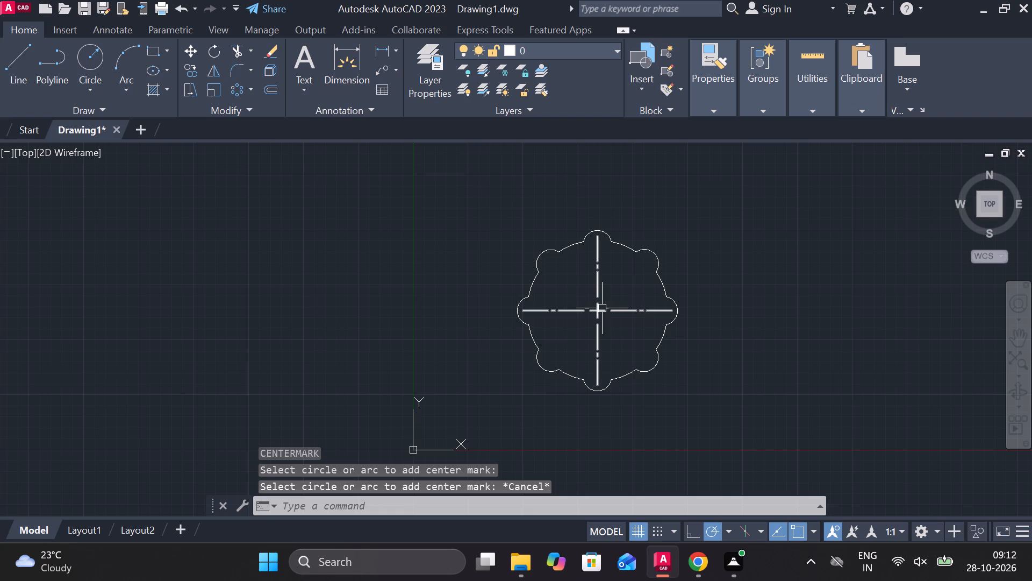
# Stretch the center mark's horizontal centerline well beyond both sides of the lobed outline, with its left end just past the Y axis.
pyautogui.click(565, 311)
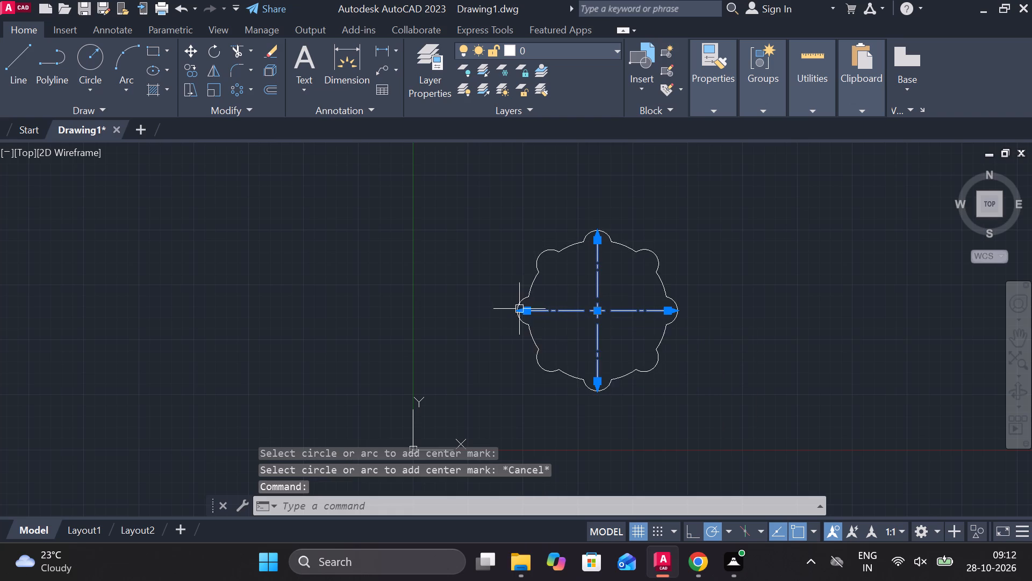
pyautogui.scroll(5, 517, 309)
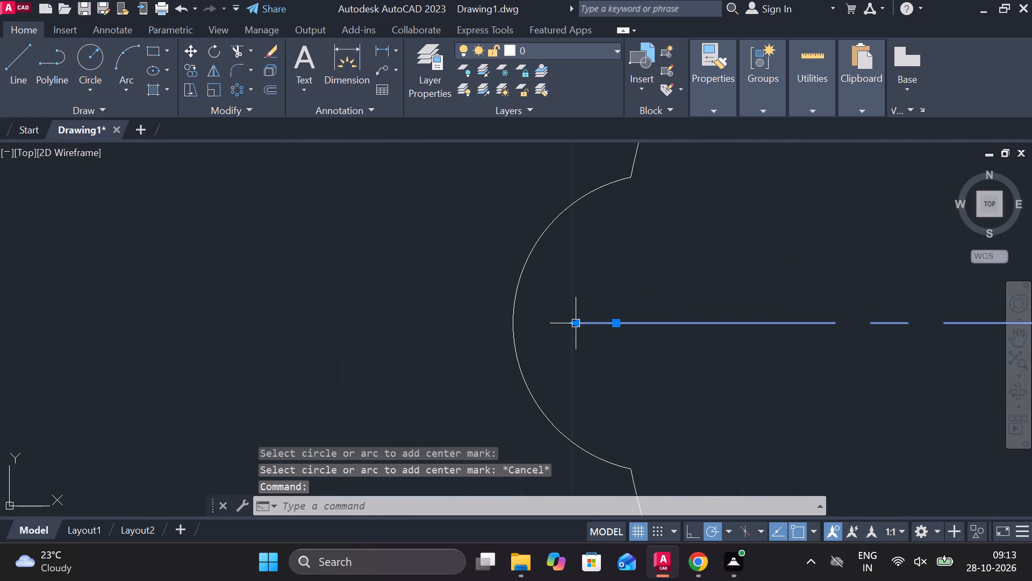
pyautogui.click(579, 327)
pyautogui.scroll(-4, 527, 329)
pyautogui.scroll(-2, 420, 332)
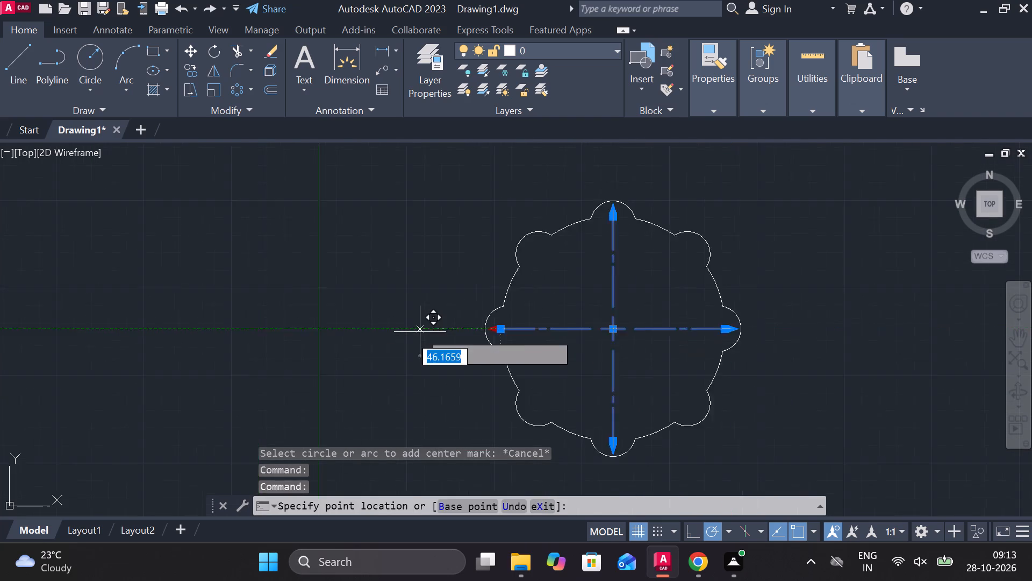
pyautogui.click(340, 327)
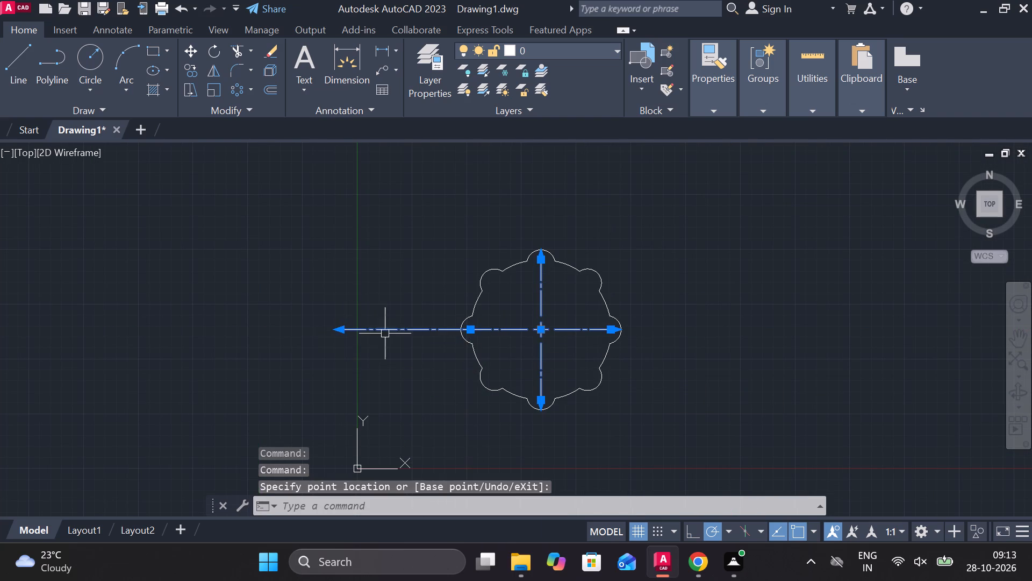
pyautogui.press('Escape')
pyautogui.click(592, 330)
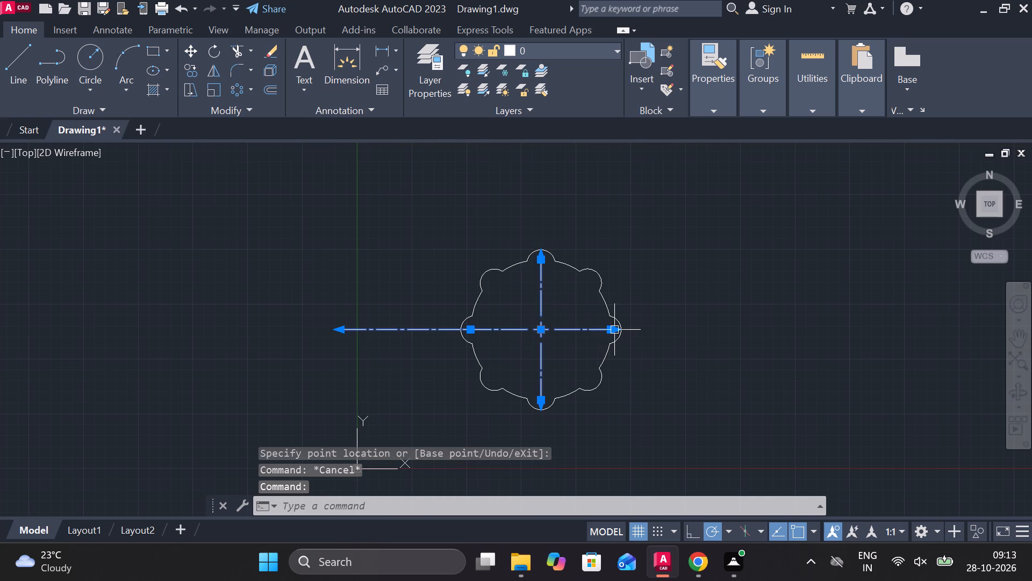
pyautogui.scroll(3, 613, 332)
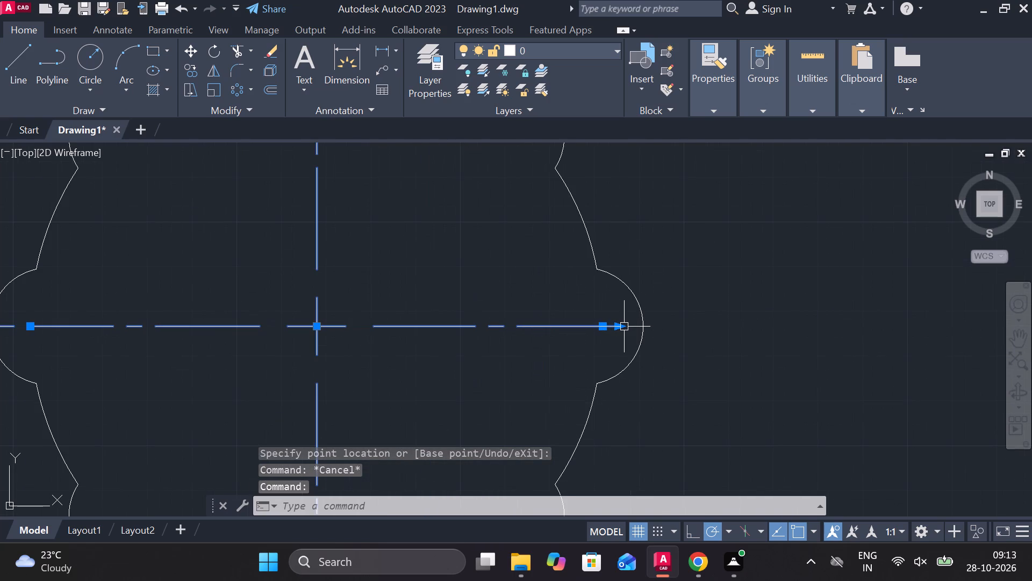
pyautogui.click(622, 327)
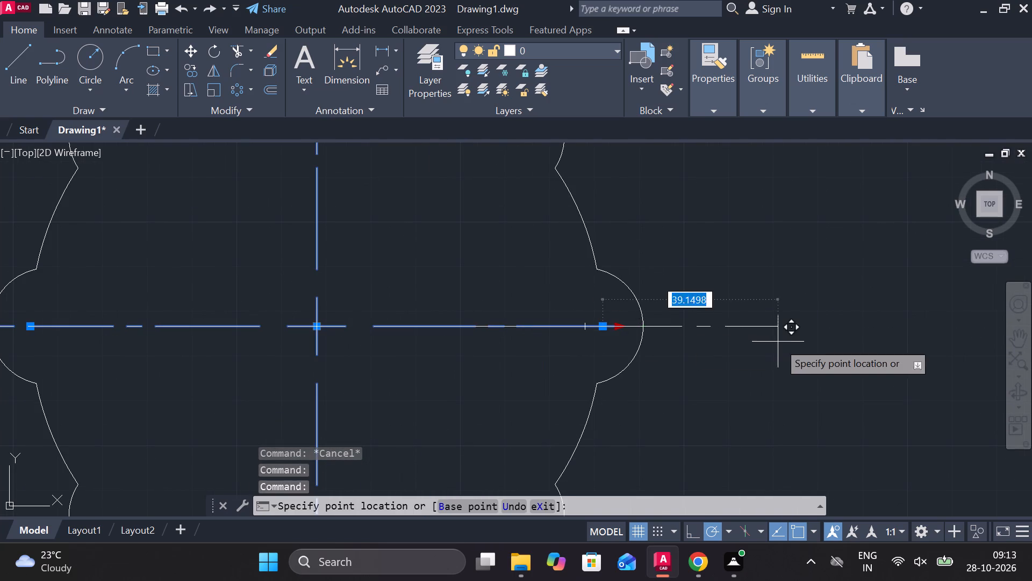
pyautogui.scroll(-3, 793, 341)
pyautogui.click(885, 343)
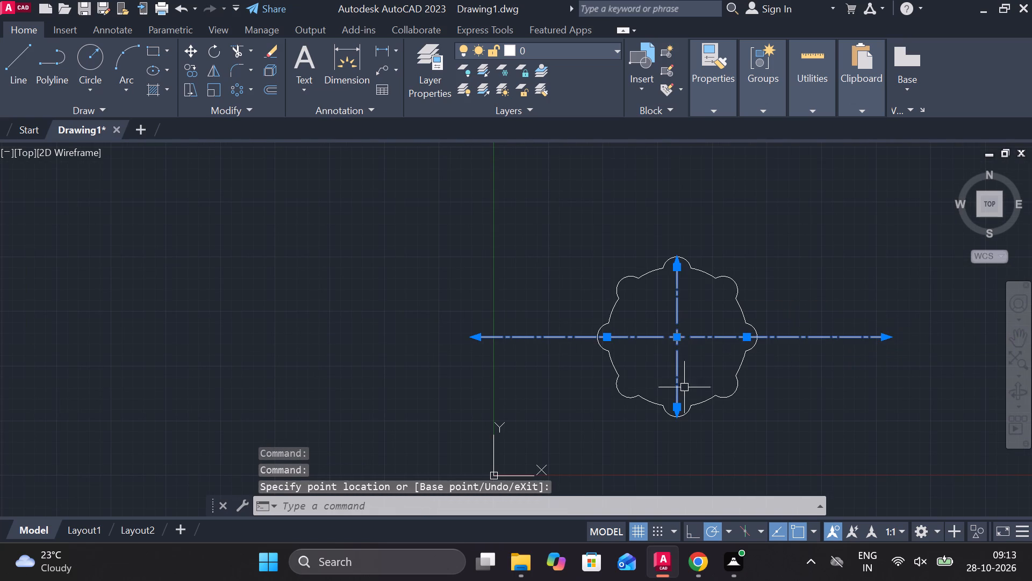
pyautogui.press('Escape')
# Stretch the center mark's vertical centerline a short way beyond the top and bottom lobes.
pyautogui.scroll(2, 680, 284)
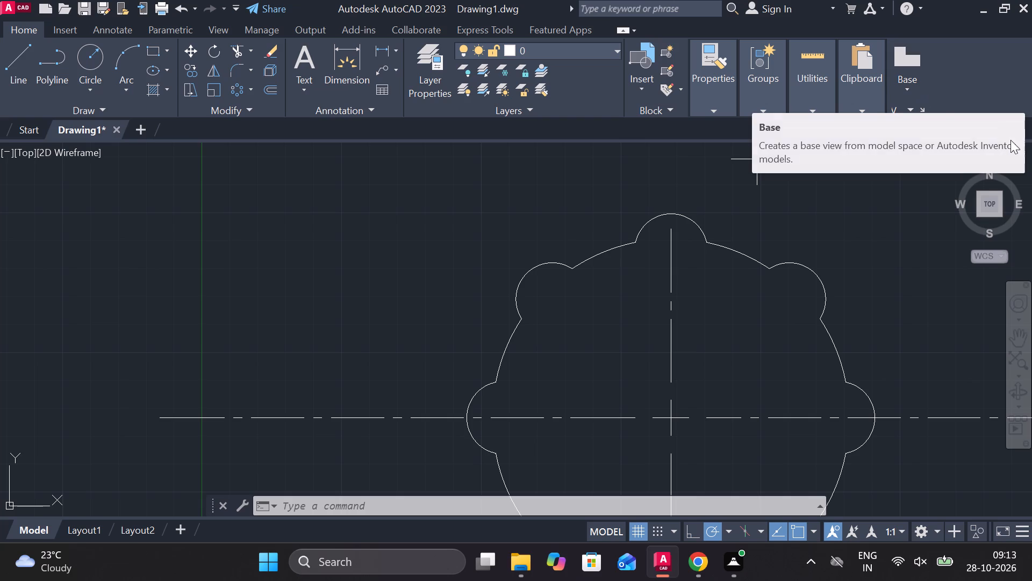
pyautogui.middleClick(793, 347)
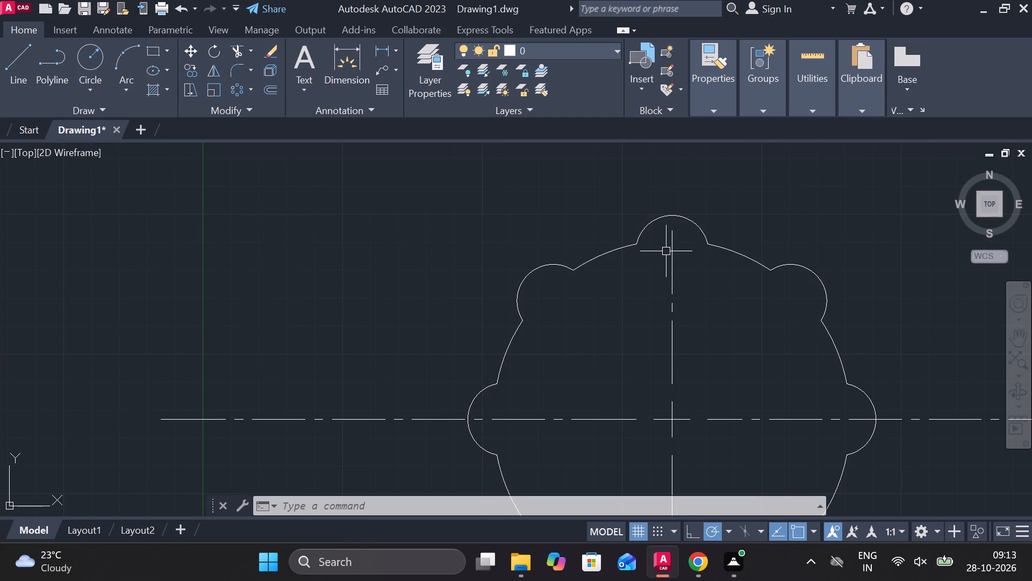
pyautogui.click(669, 256)
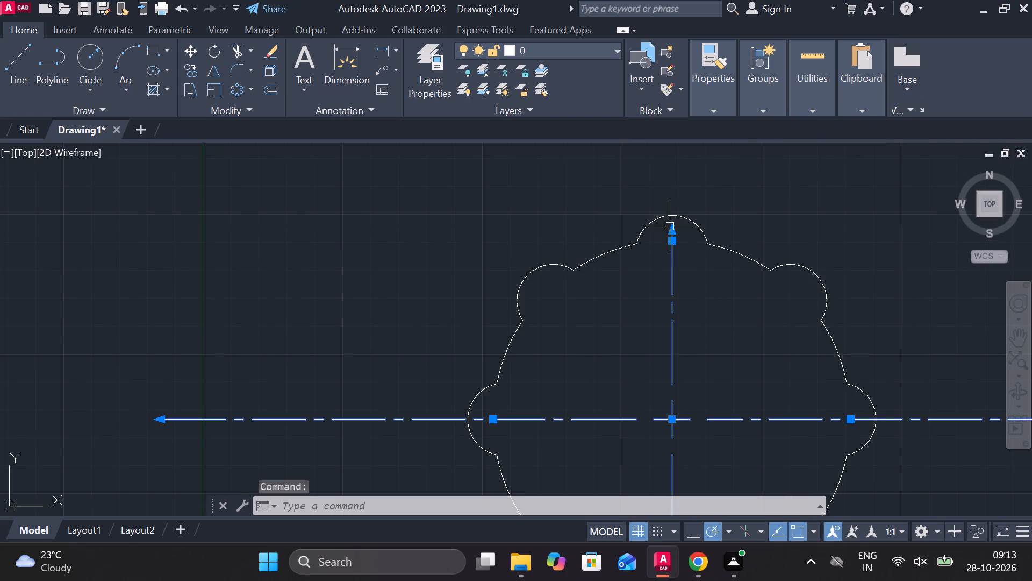
pyautogui.click(674, 231)
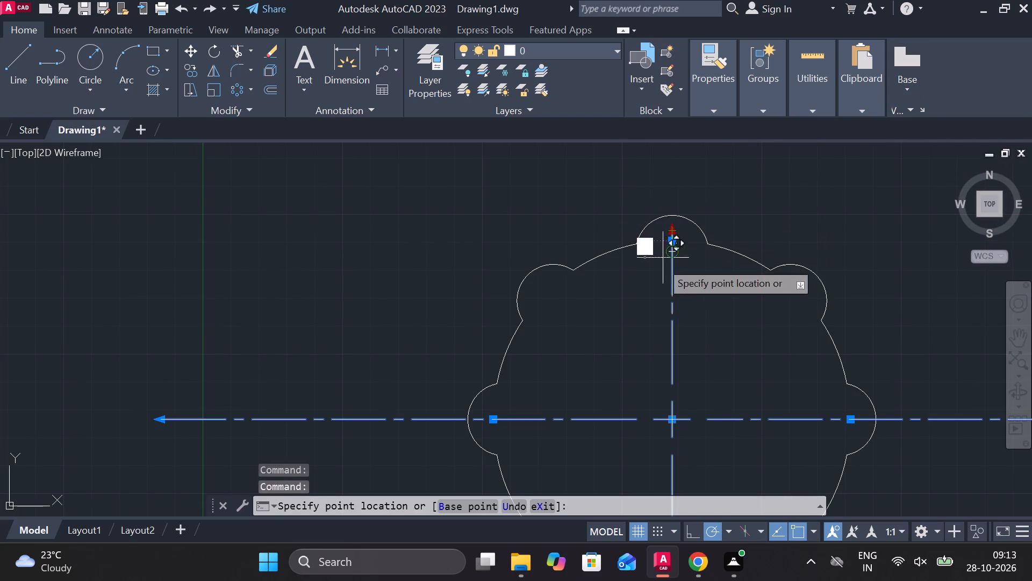
pyautogui.click(653, 159)
pyautogui.scroll(-3, 697, 197)
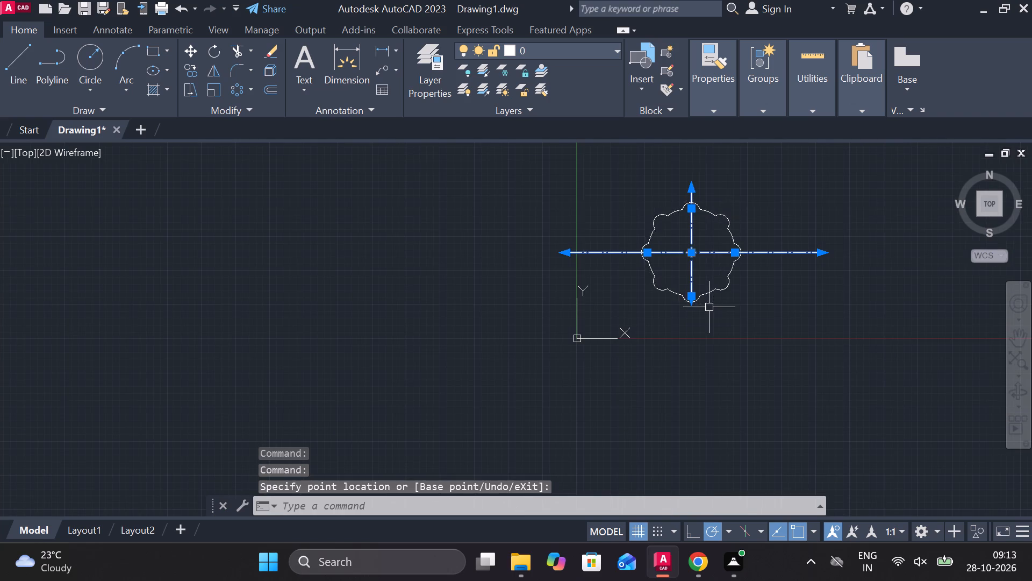
pyautogui.scroll(2, 709, 307)
pyautogui.scroll(3, 658, 289)
pyautogui.click(685, 265)
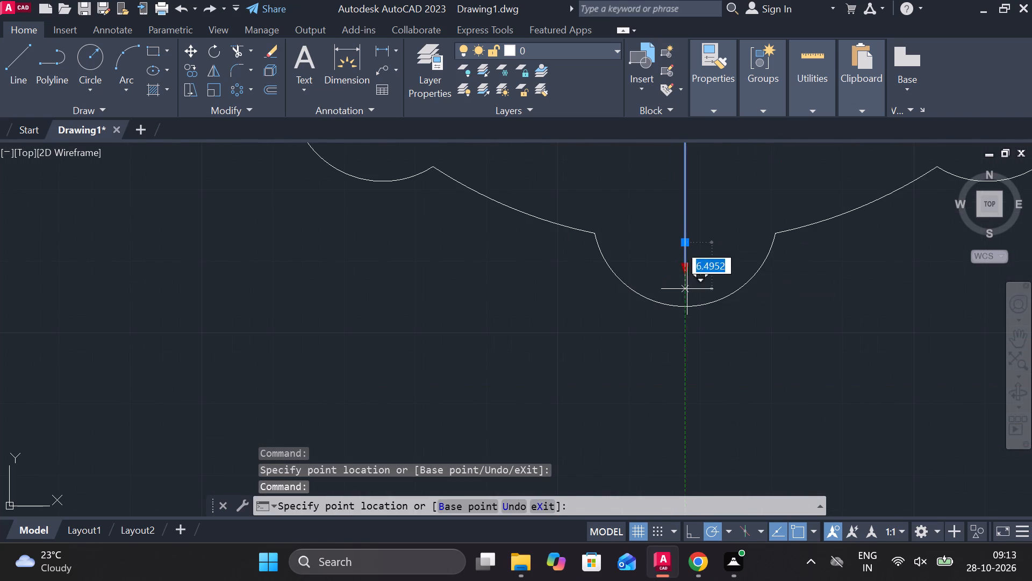
pyautogui.click(679, 374)
pyautogui.press('Escape')
# Draw a circle of radius 22 centred on the center mark of the lobed outline.
pyautogui.scroll(-2, 686, 306)
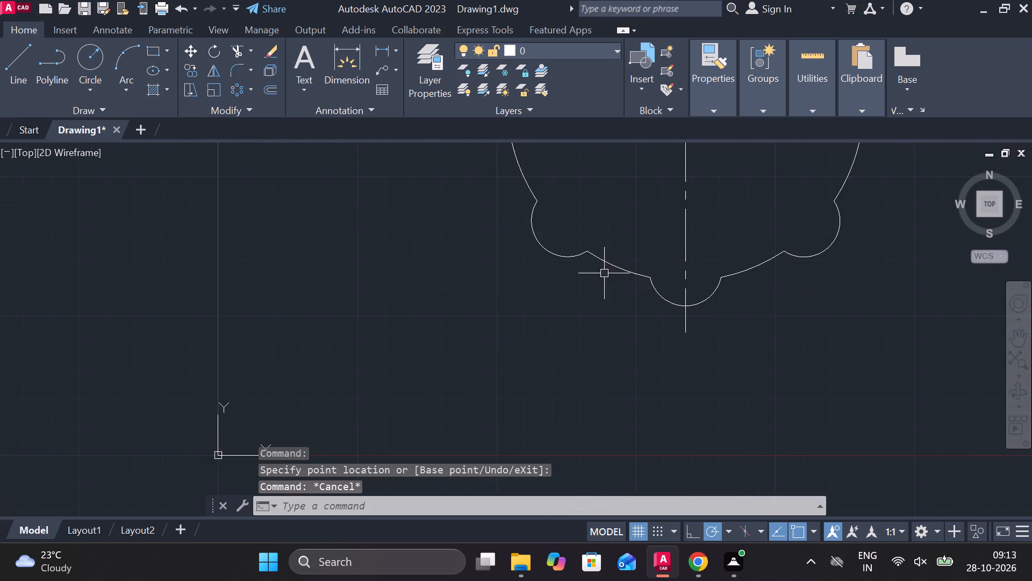
pyautogui.moveTo(621, 293); pyautogui.dragTo(644, 348, button='middle')
pyautogui.moveTo(610, 395); pyautogui.dragTo(620, 424, button='middle')
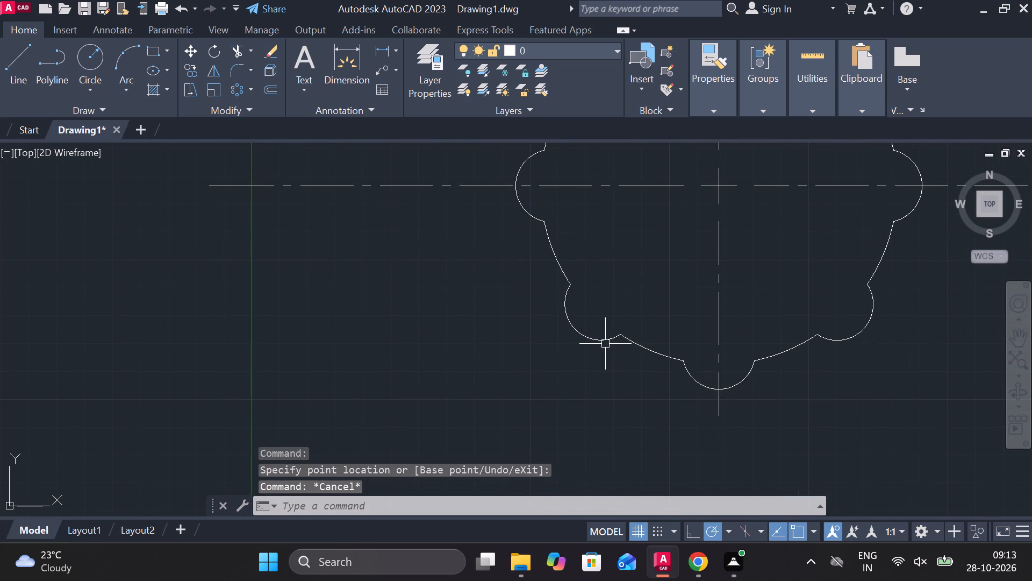
pyautogui.moveTo(630, 391); pyautogui.dragTo(659, 492, button='middle')
pyautogui.write('c')
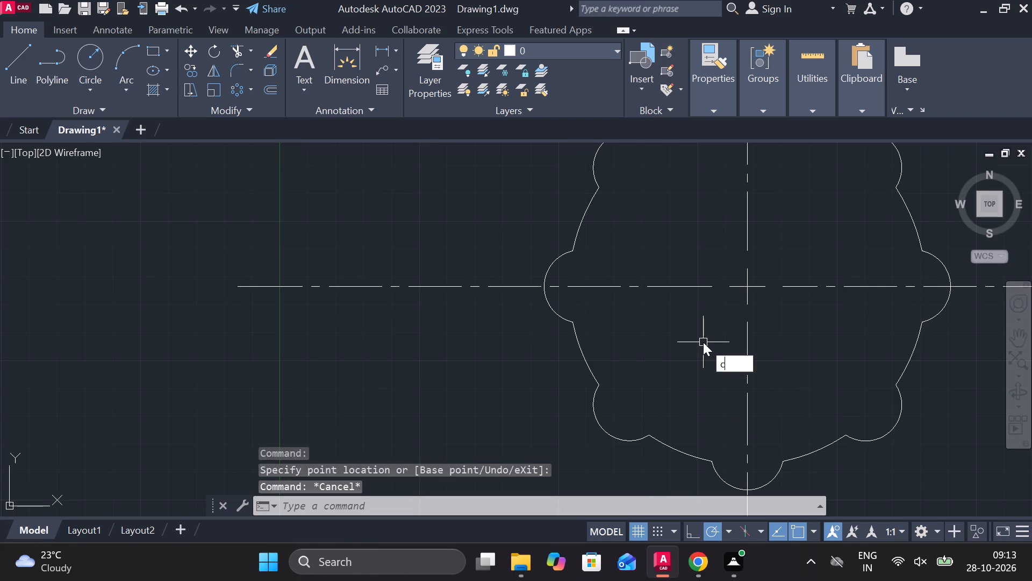
pyautogui.press('space')
pyautogui.click(746, 283)
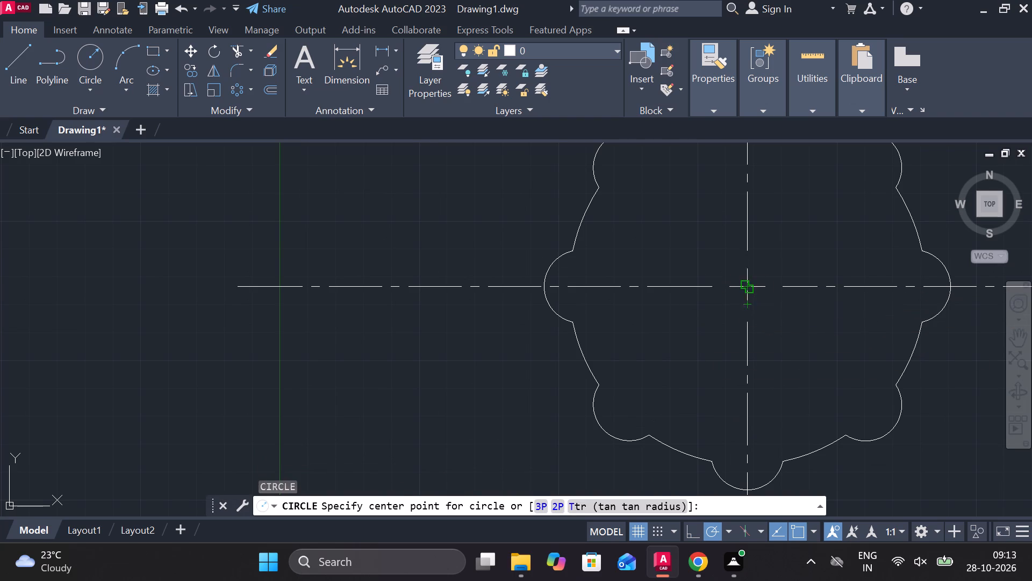
pyautogui.scroll(2, 758, 300)
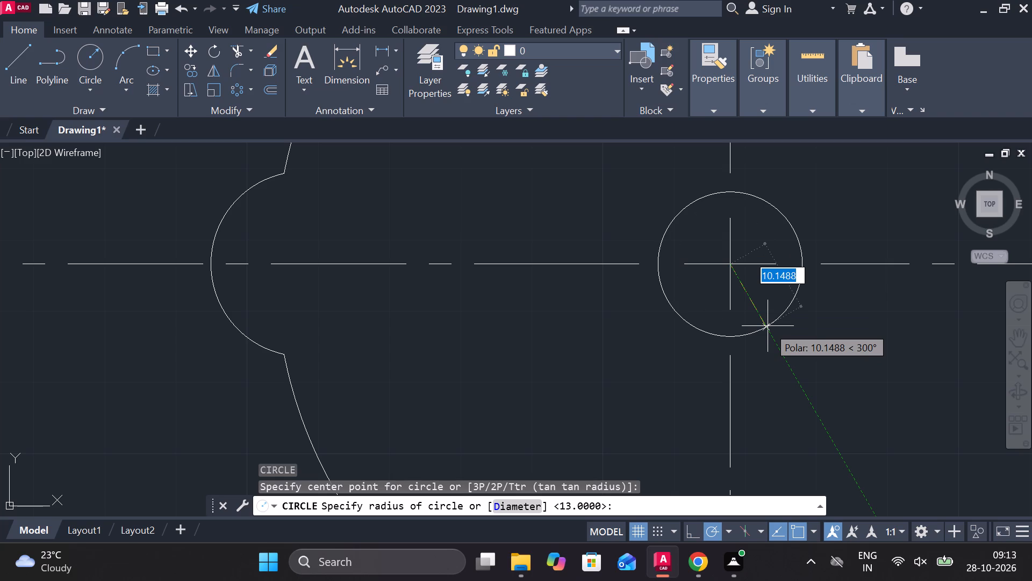
pyautogui.write('22')
pyautogui.press('space')
# Move the radius 22 circle from its center 108 units to the left along the horizontal centerline.
pyautogui.scroll(-3, 768, 326)
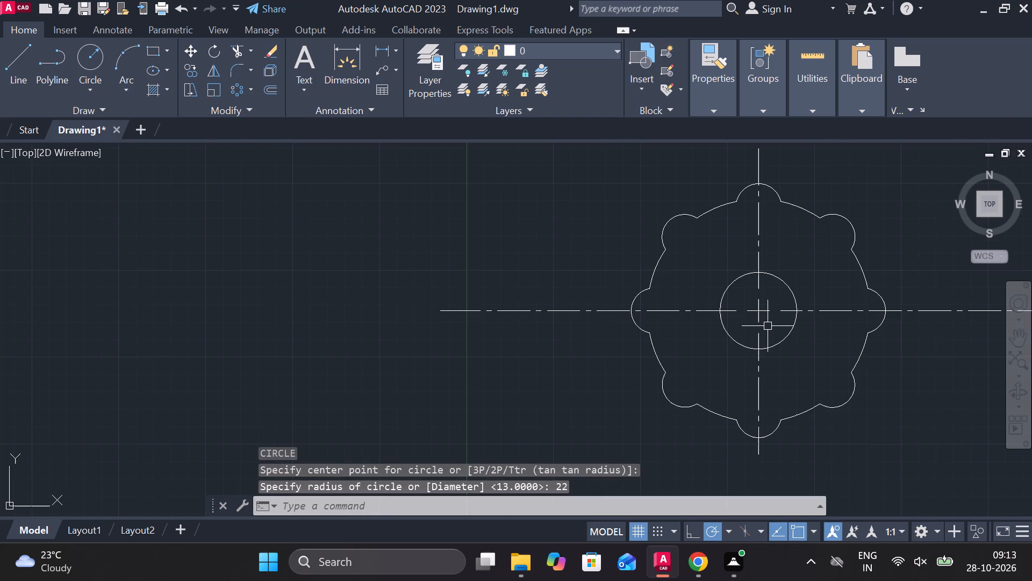
pyautogui.click(789, 292)
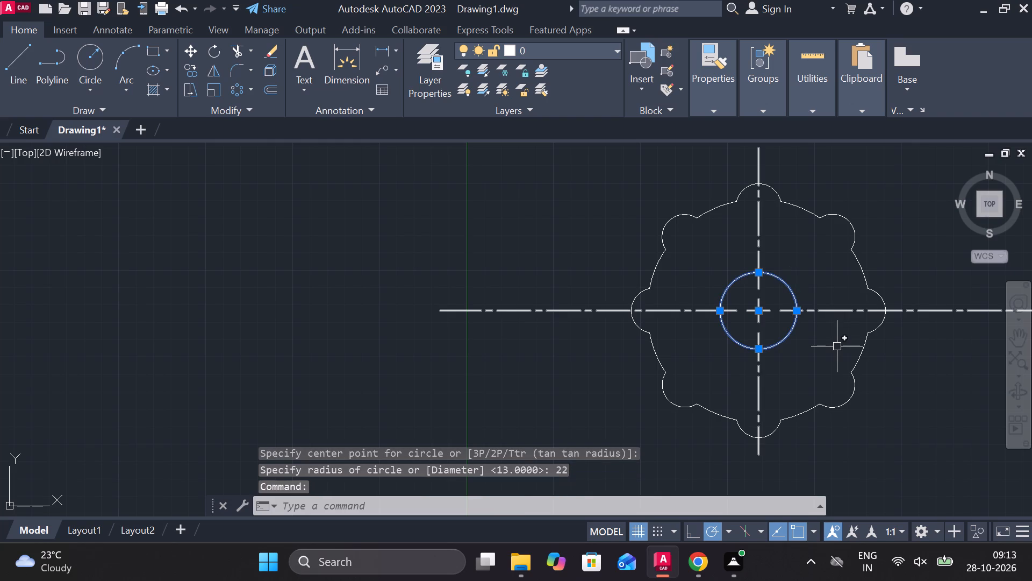
pyautogui.press('m')
pyautogui.press('Return')
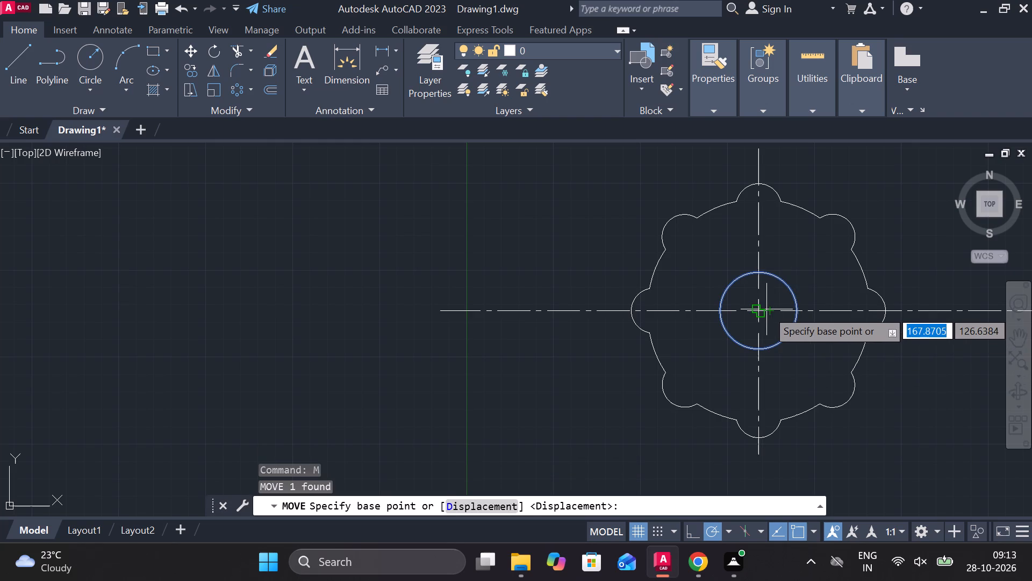
pyautogui.scroll(3, 757, 311)
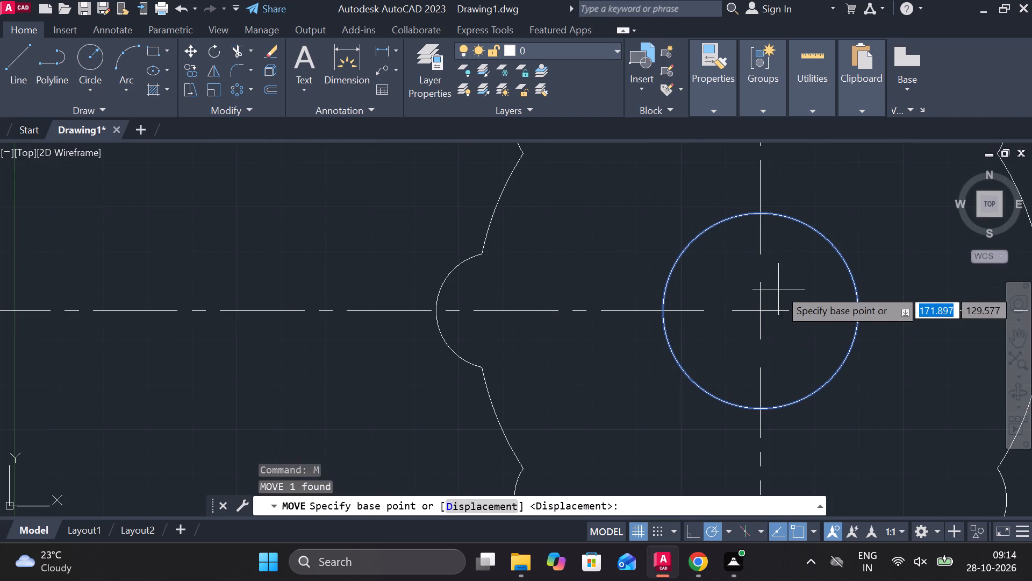
pyautogui.click(762, 309)
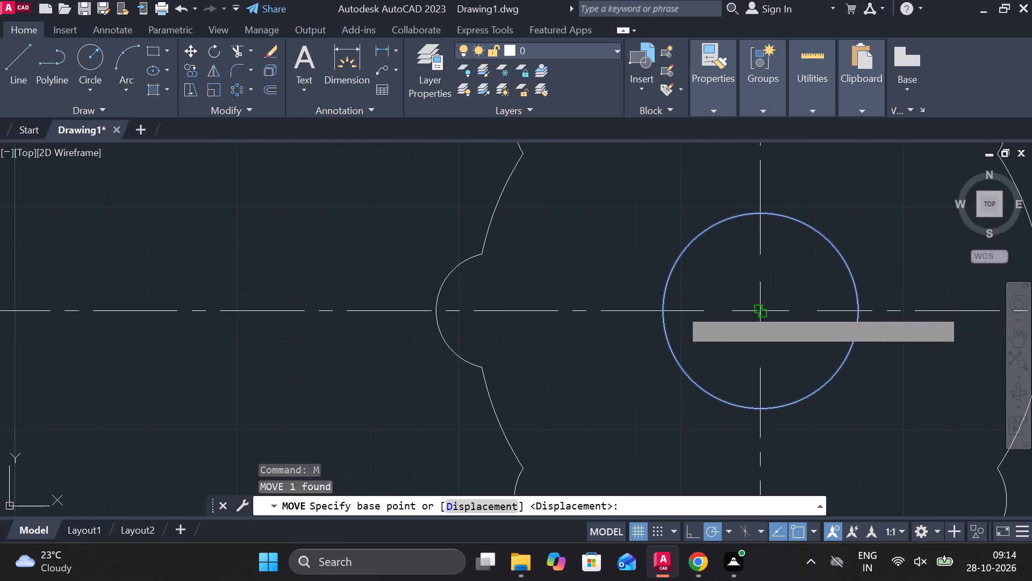
pyautogui.scroll(-2, 737, 309)
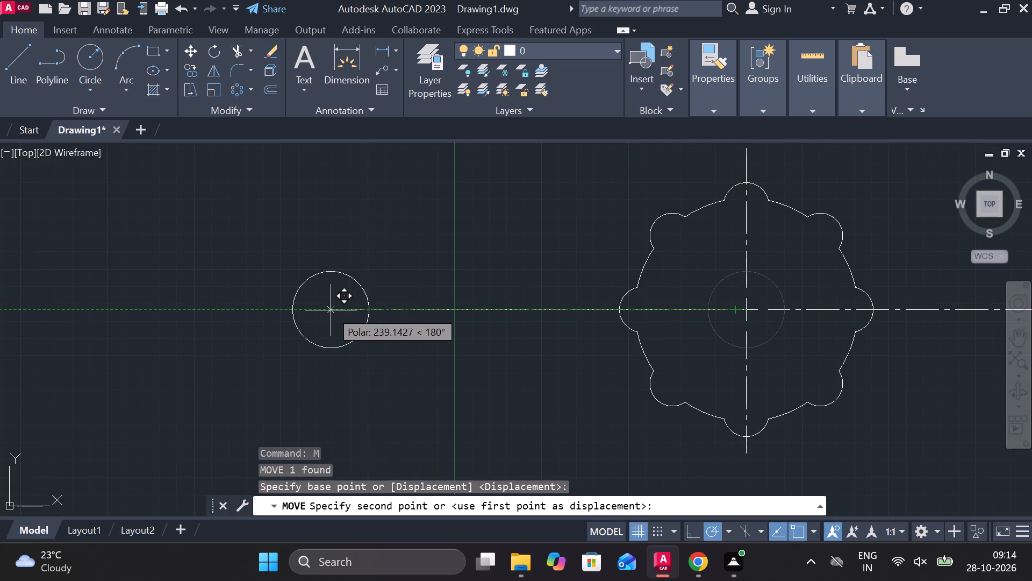
pyautogui.write('10')
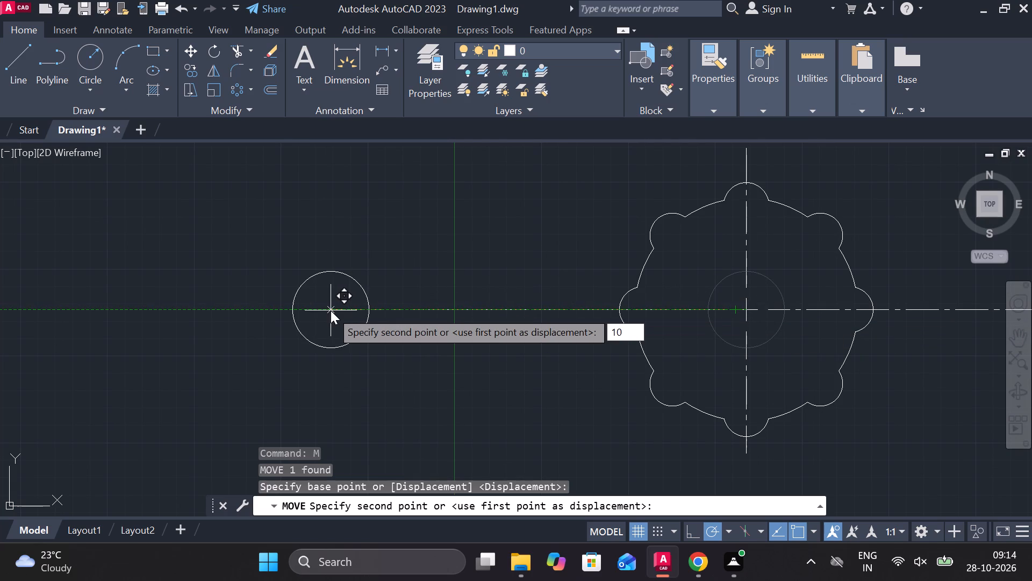
pyautogui.press('8')
pyautogui.press('Return')
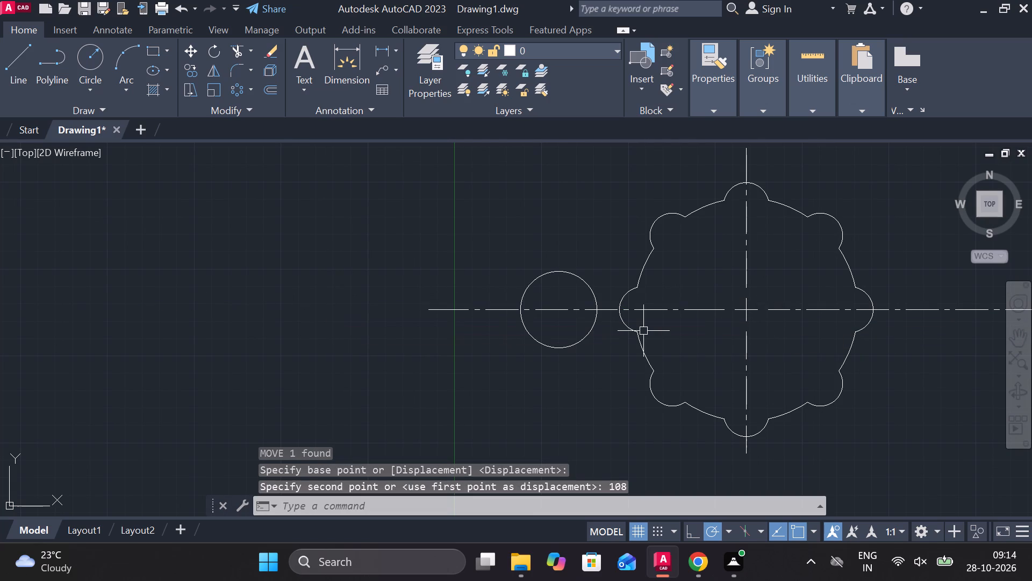
# Move the radius 22 circle from its center 51 units straight up from the horizontal centerline.
pyautogui.click(590, 290)
pyautogui.press('m')
pyautogui.press('Return')
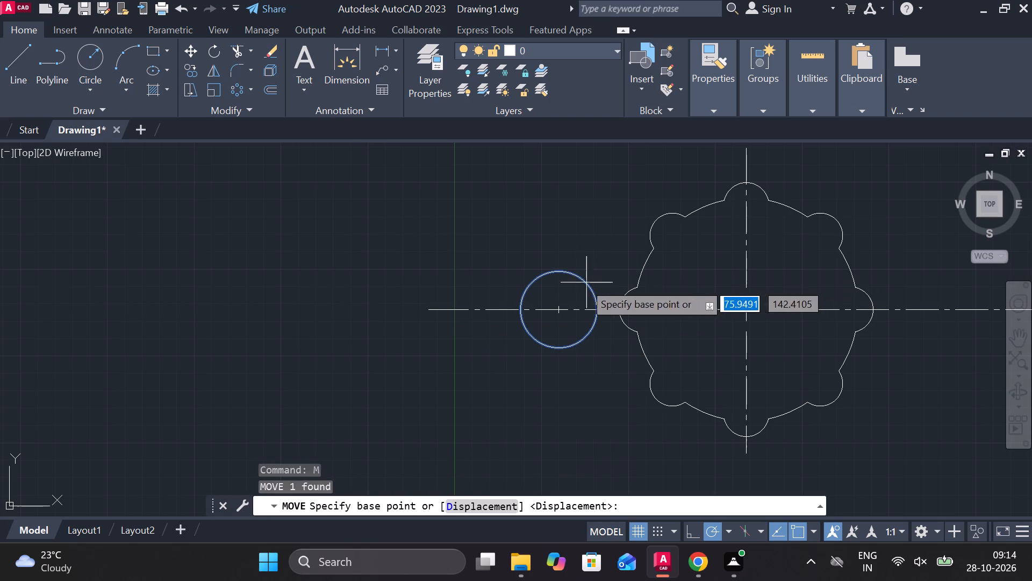
pyautogui.click(558, 307)
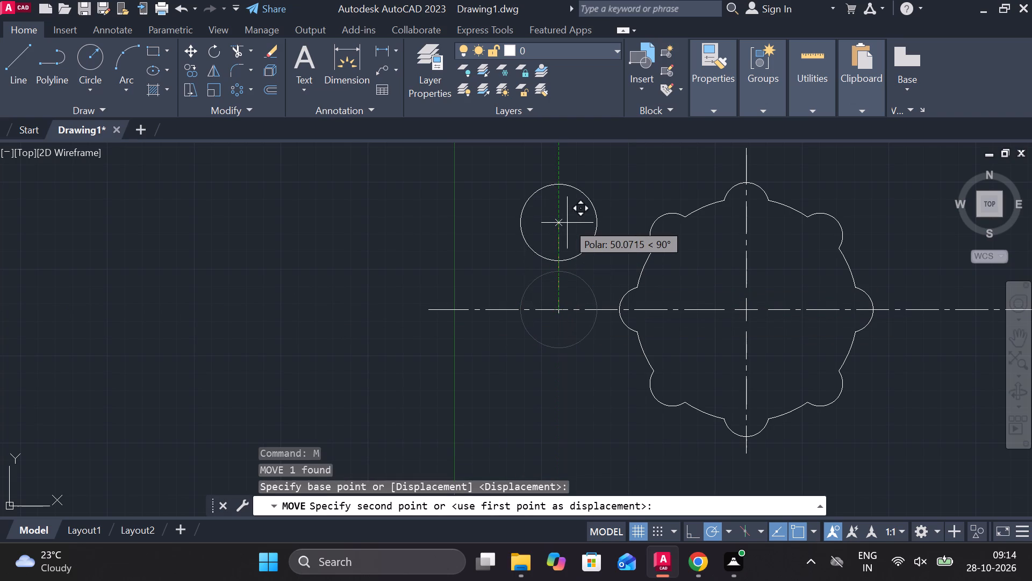
pyautogui.write('51')
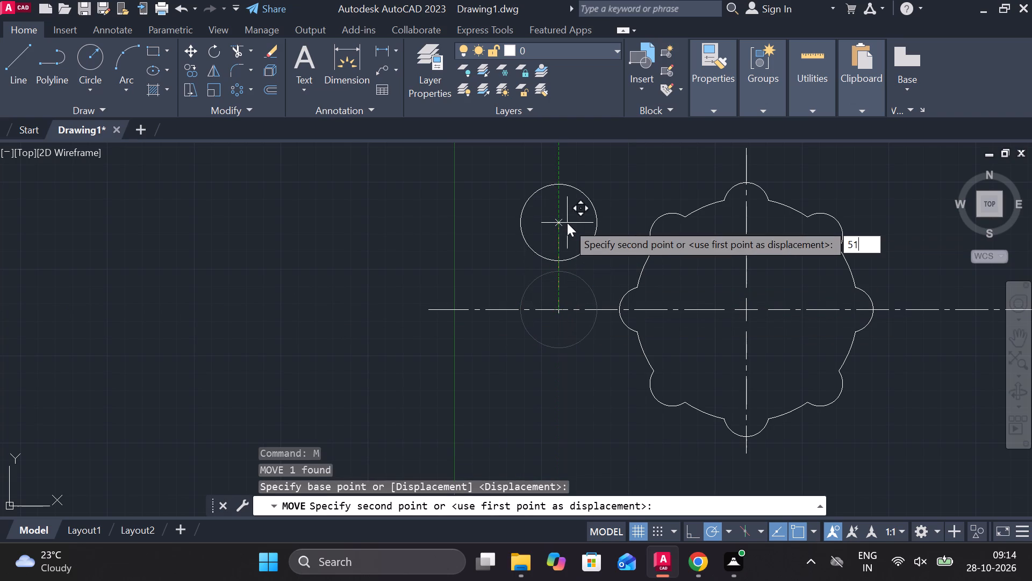
pyautogui.press('Return')
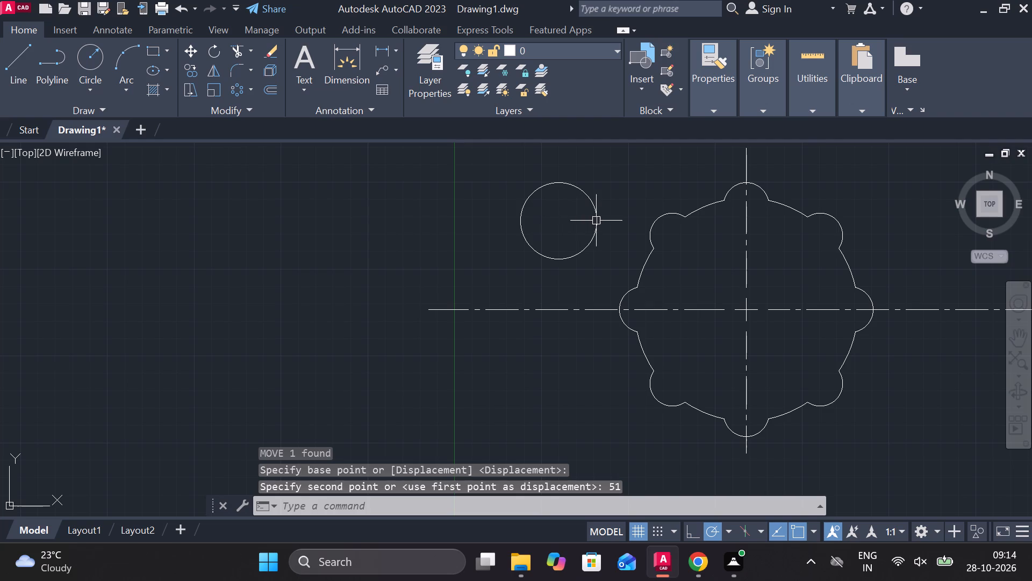
# Copy the raised radius 22 circle from its center to a point 102 units straight down, below the horizontal centerline.
pyautogui.click(593, 209)
pyautogui.press('c')
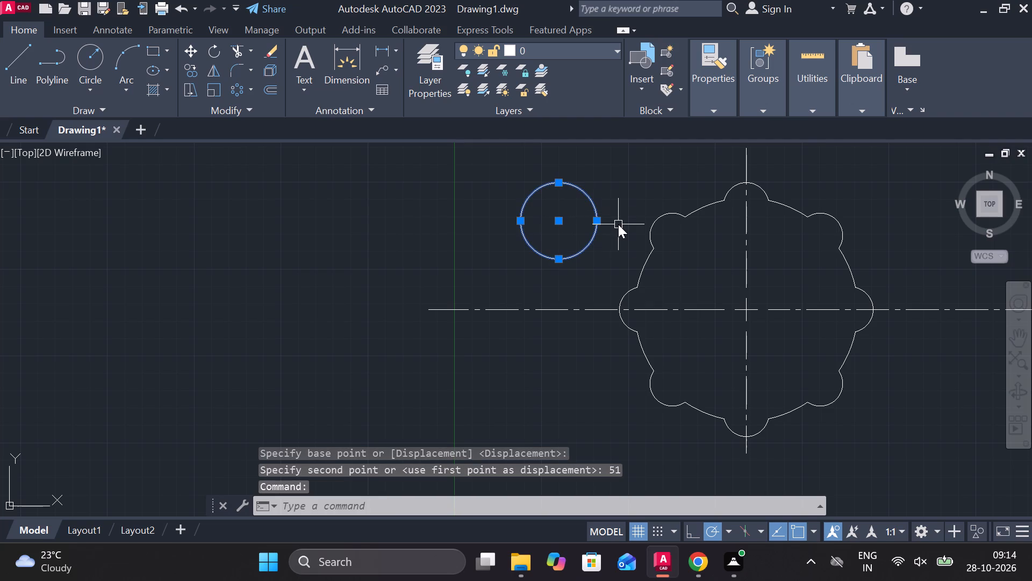
pyautogui.press('o')
pyautogui.press('Return')
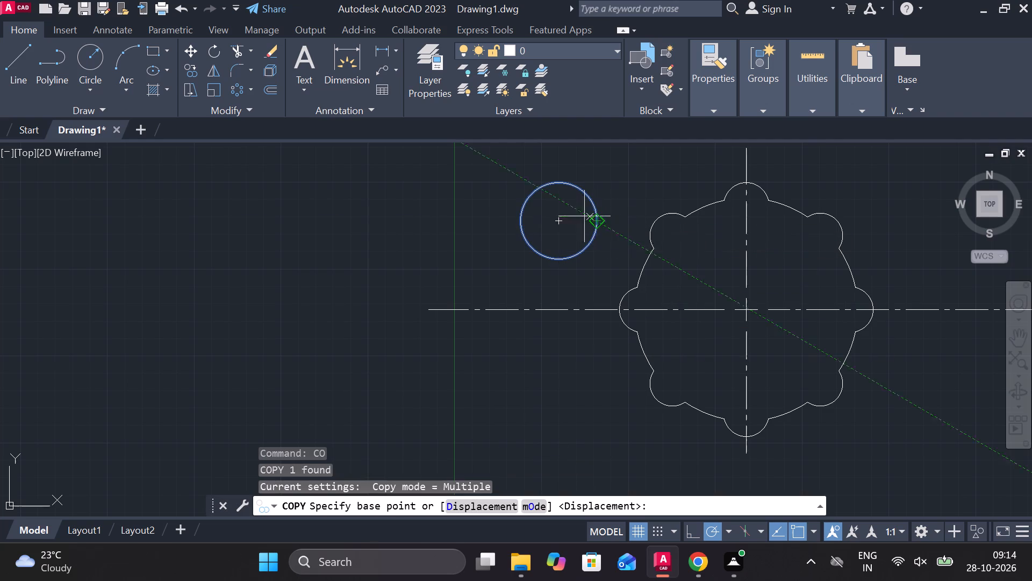
pyautogui.click(562, 221)
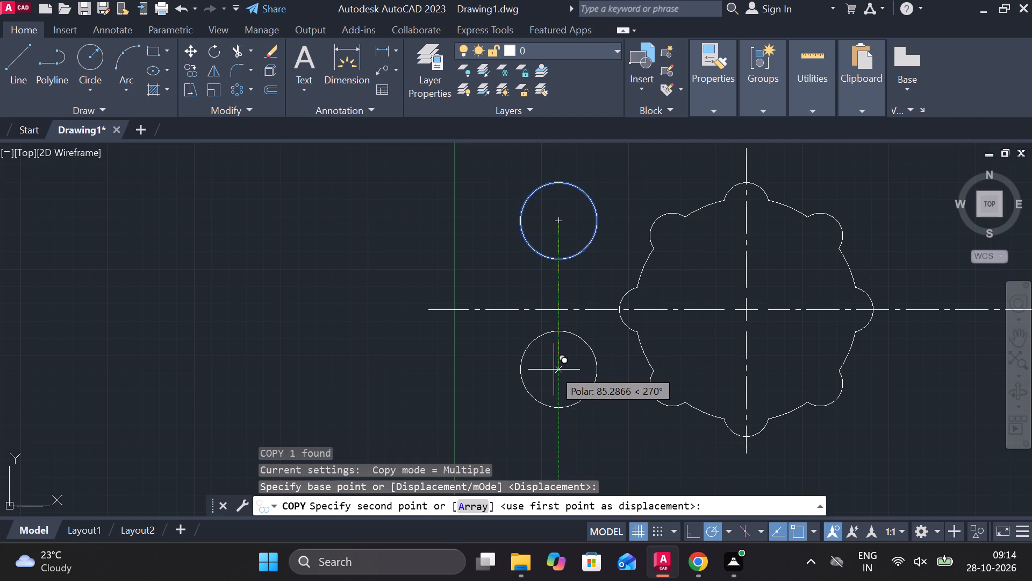
pyautogui.write('10')
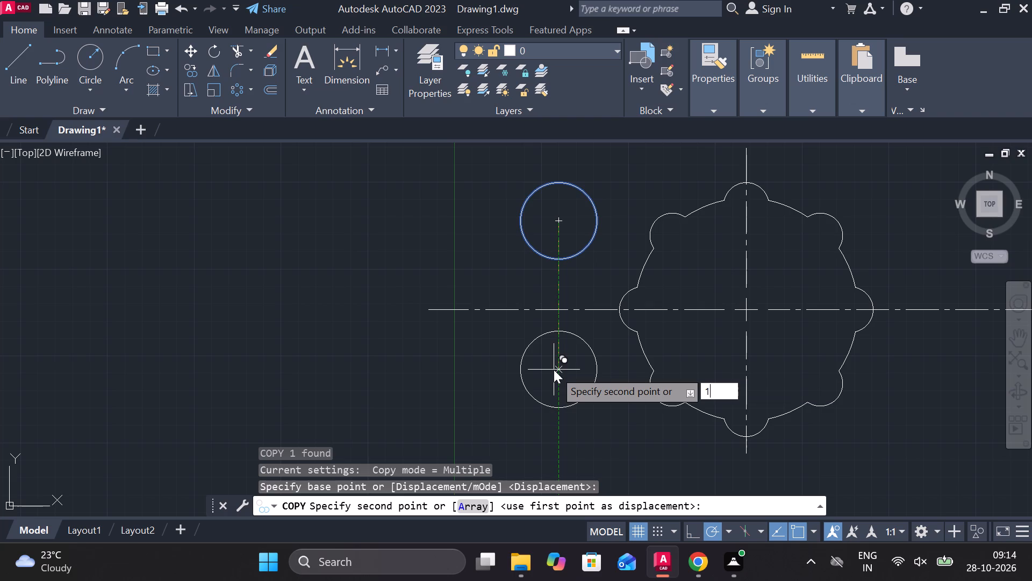
pyautogui.press('2')
pyautogui.press('Return')
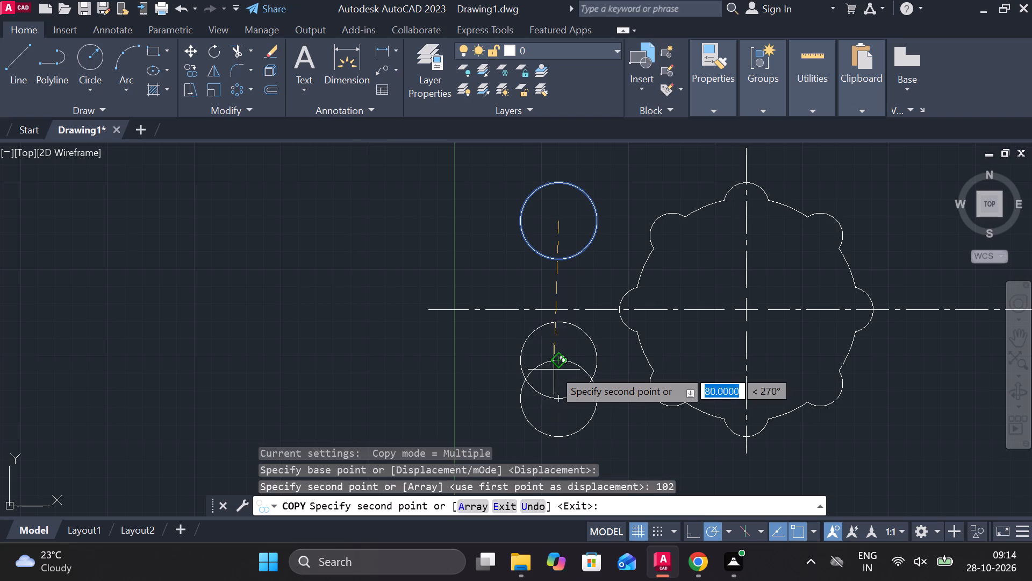
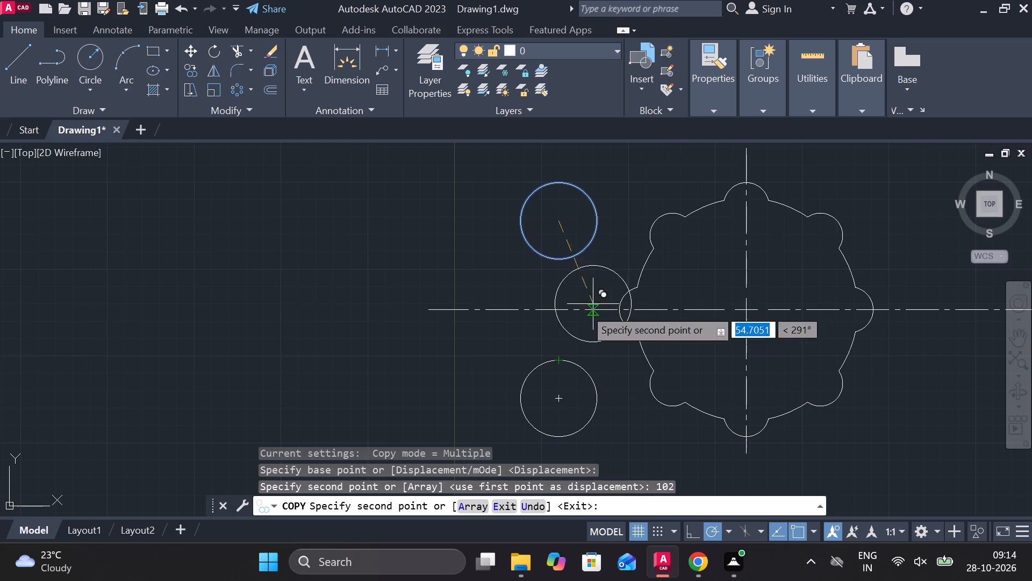
# End the Copy command without placing any further copies of the radius 22 circle.
pyautogui.press('Escape')
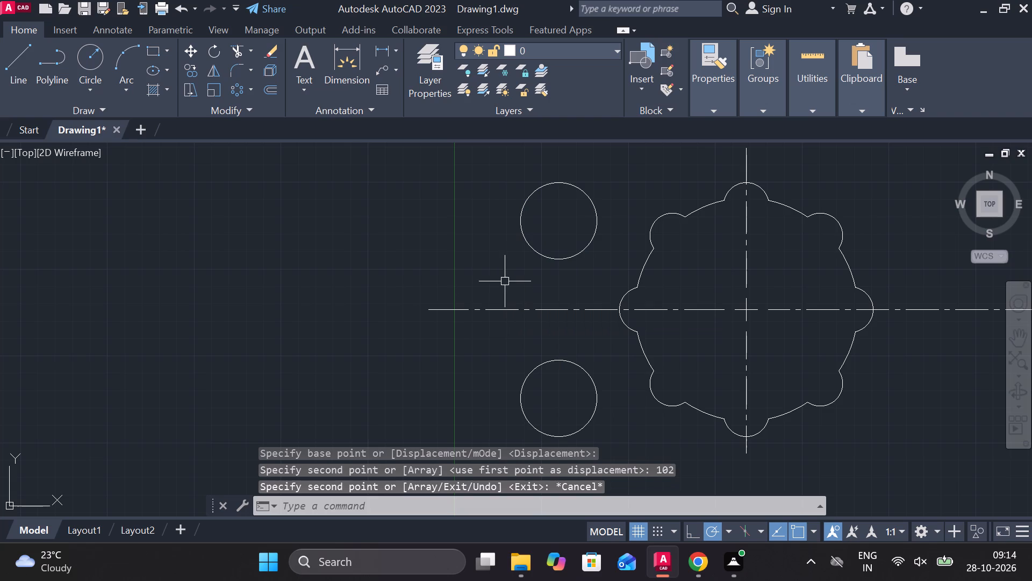
pyautogui.moveTo(460, 282); pyautogui.dragTo(422, 294, button='middle')
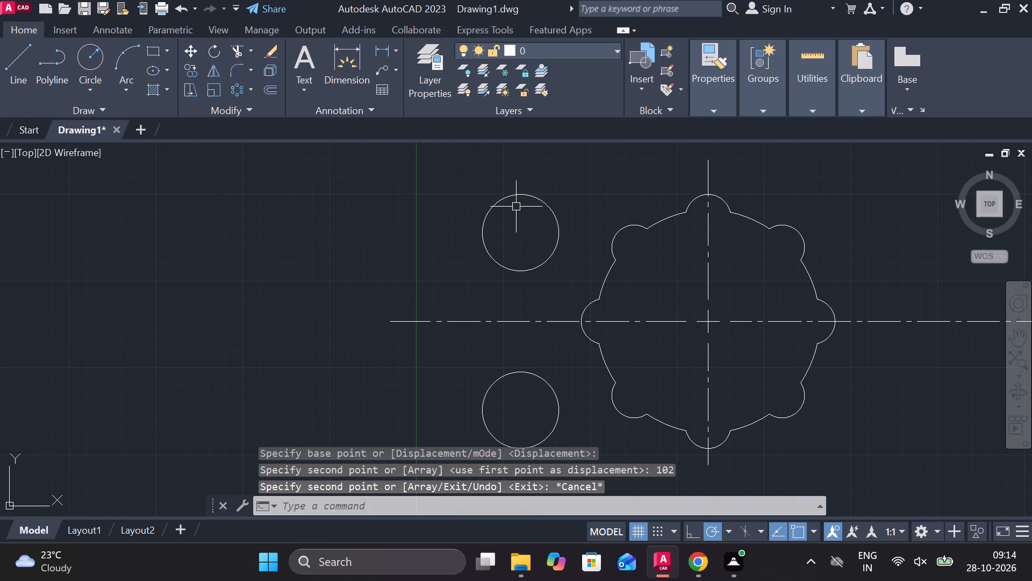
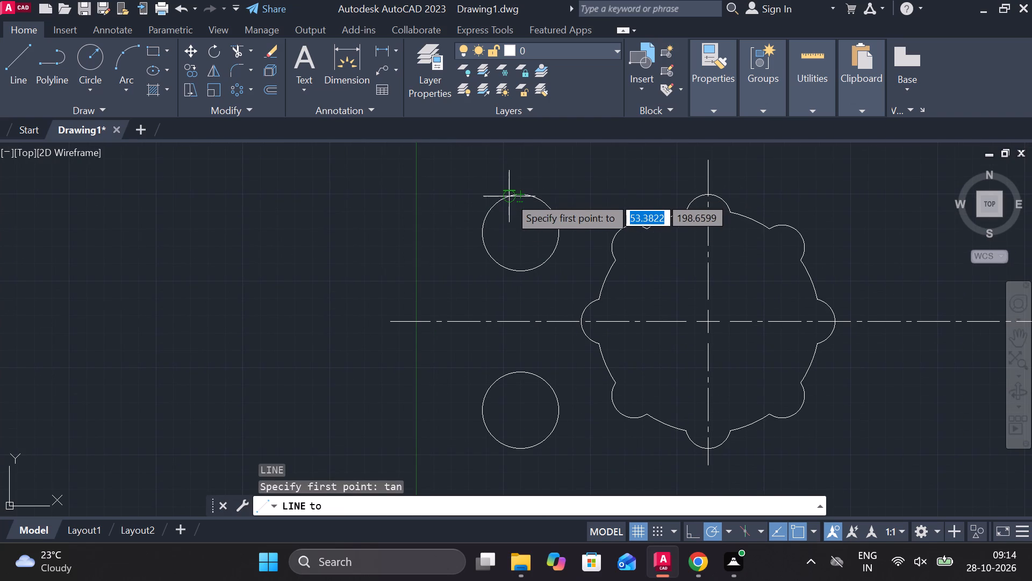
# Draw a line tangent to the upper radius 22 circle and the top lobe of the outline, joining their upper edges.
pyautogui.click(515, 194)
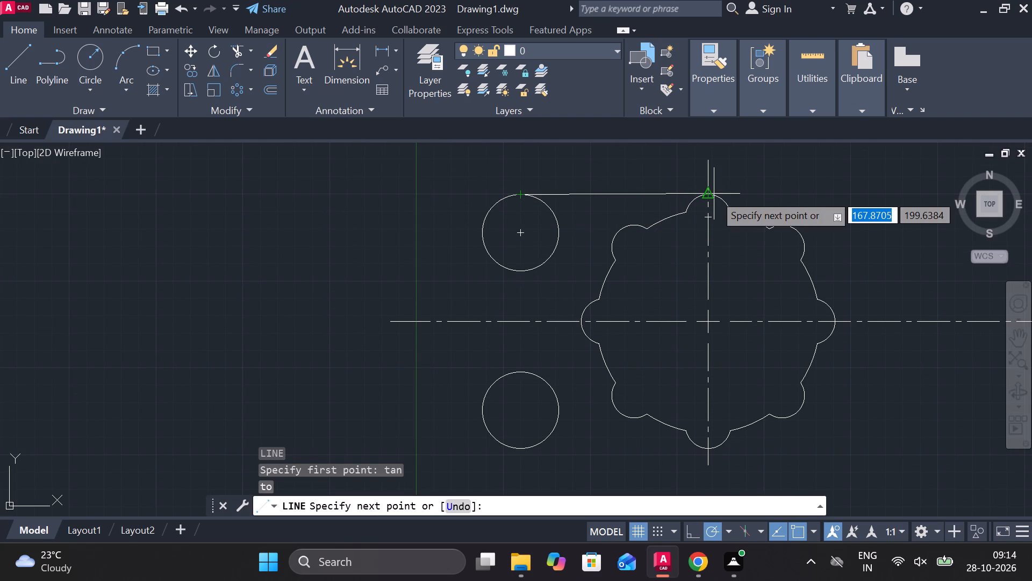
pyautogui.scroll(2, 714, 194)
pyautogui.write('tan')
pyautogui.press('Return')
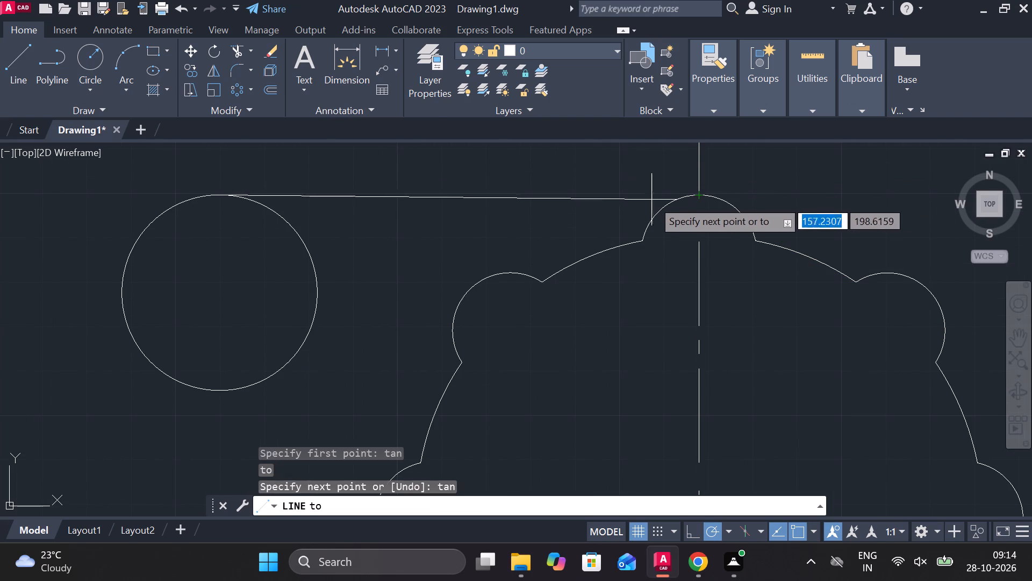
pyautogui.click(677, 195)
pyautogui.scroll(-2, 680, 218)
pyautogui.press('Escape')
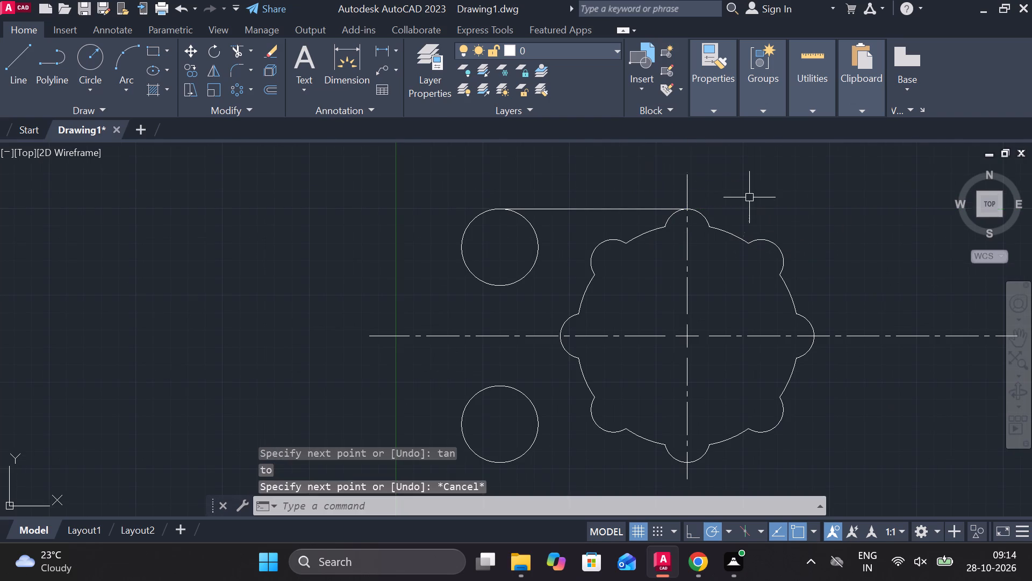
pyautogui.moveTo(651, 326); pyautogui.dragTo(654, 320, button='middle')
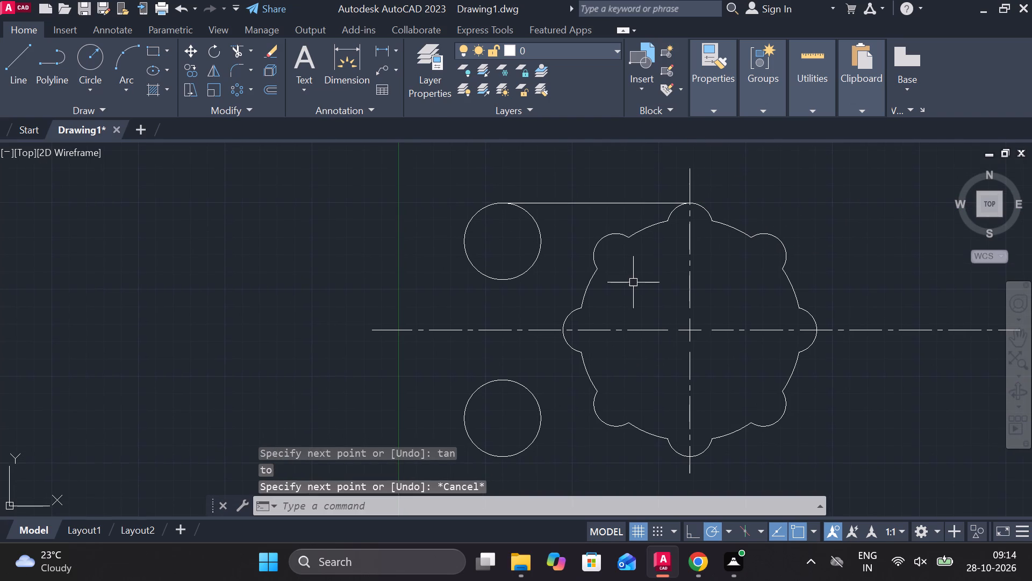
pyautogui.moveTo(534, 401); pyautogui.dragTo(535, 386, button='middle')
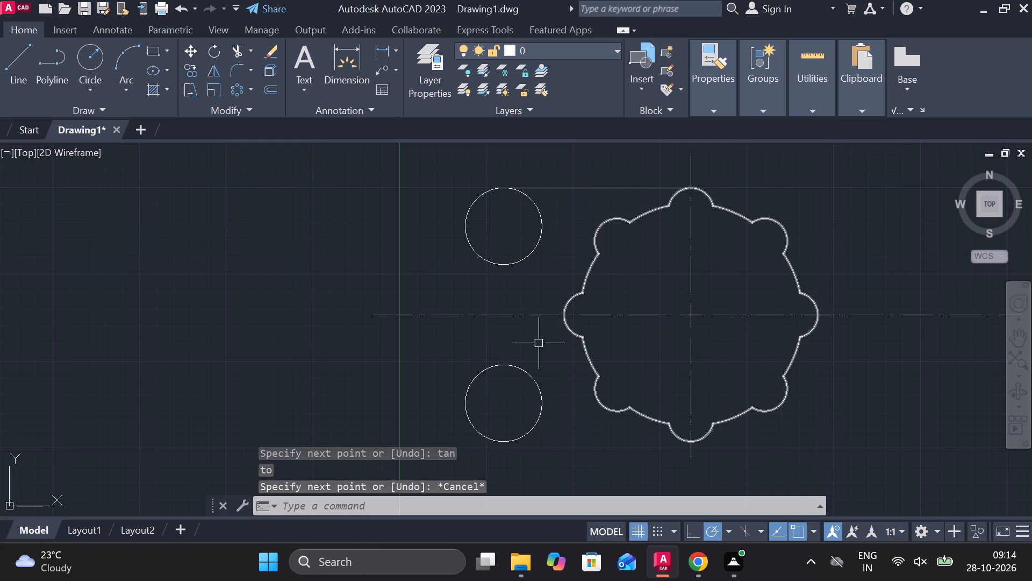
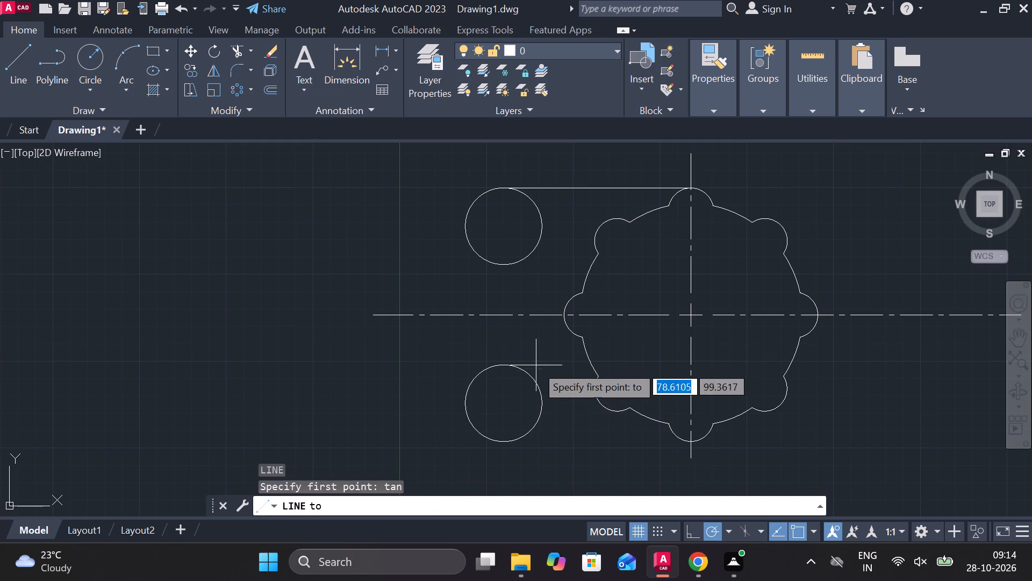
# Start a line tangent to the bottom edge of the lower radius 22 circle, towards the outline's bottom lobe.
pyautogui.click(501, 438)
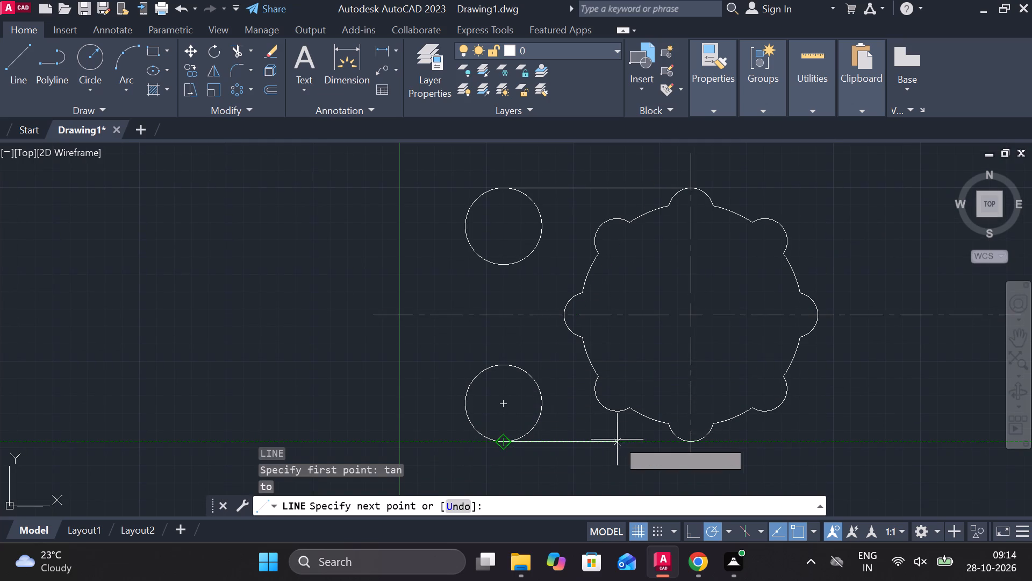
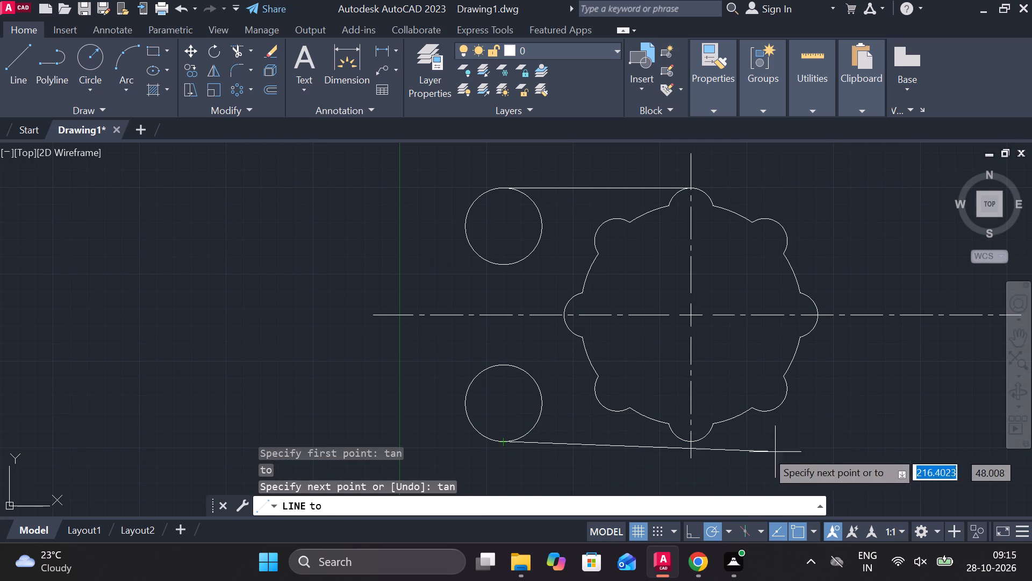
# Finish the line from the lower circle's bottom edge tangent to the outline's bottom lobe and end the Line command.
pyautogui.click(682, 443)
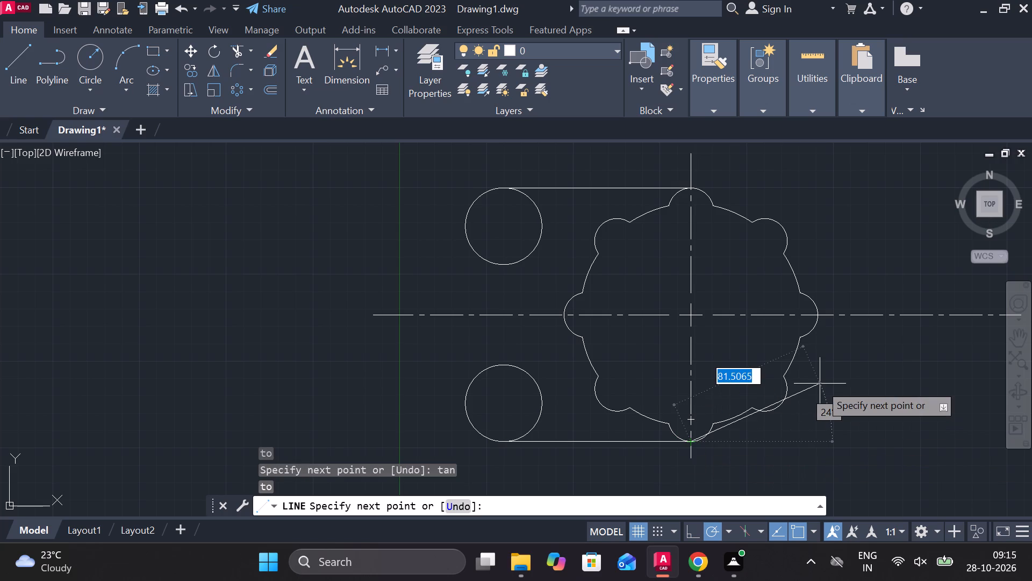
pyautogui.press('Escape')
pyautogui.middleClick(555, 308)
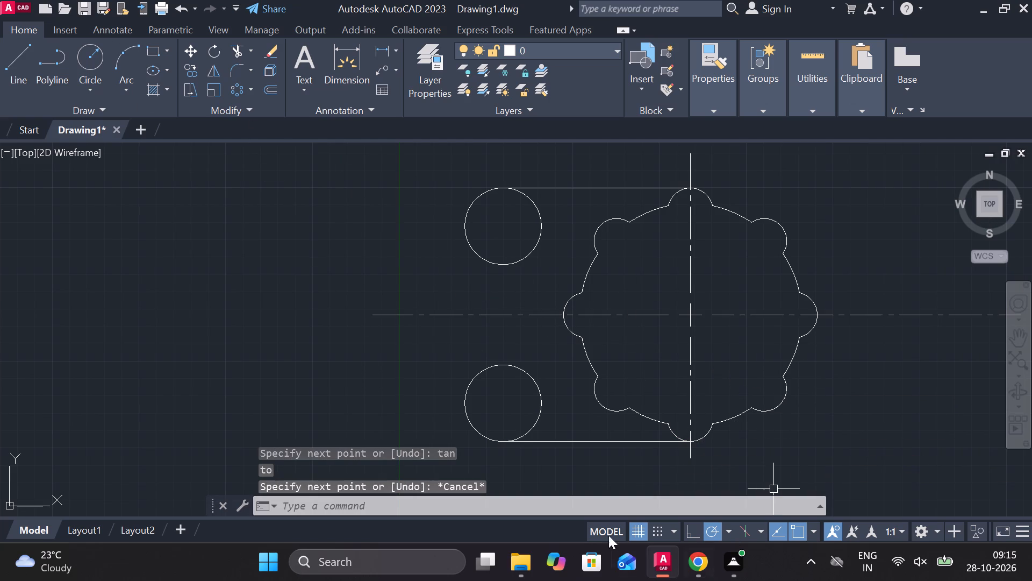
# Start a Tan, Tan, Radius circle with its first tangent on the outer side of the upper radius 22 circle.
pyautogui.click(93, 90)
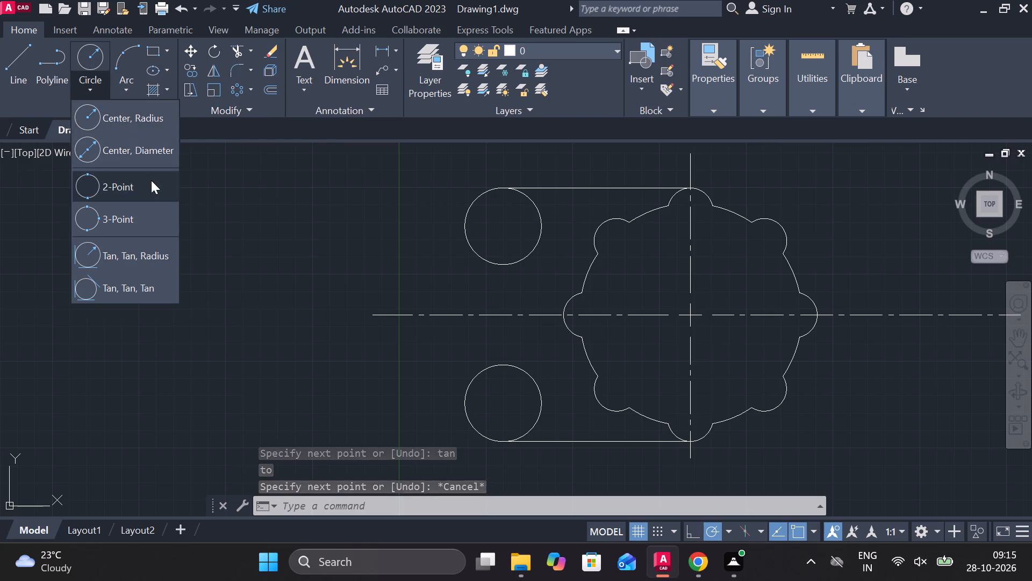
pyautogui.click(124, 257)
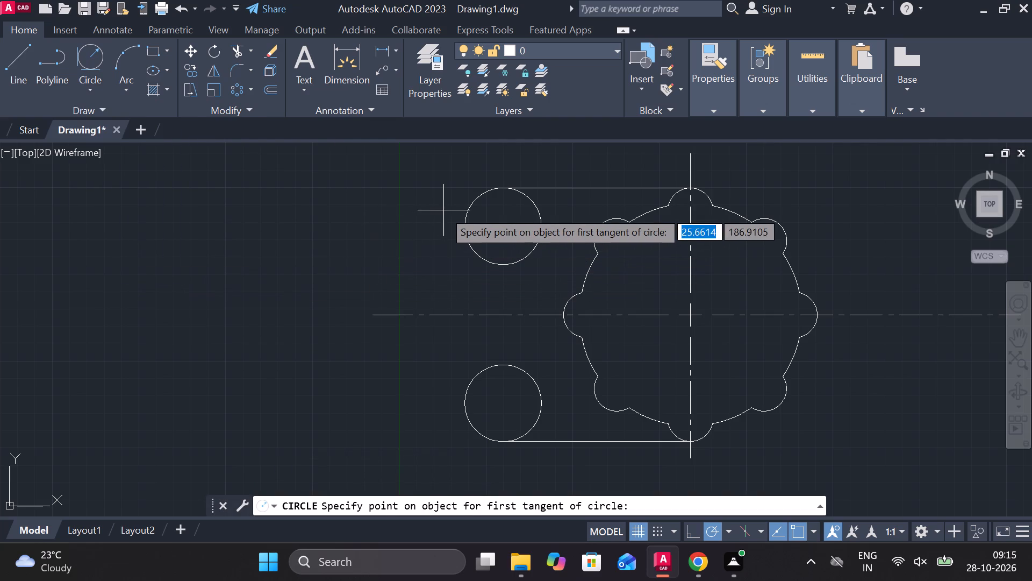
pyautogui.click(456, 221)
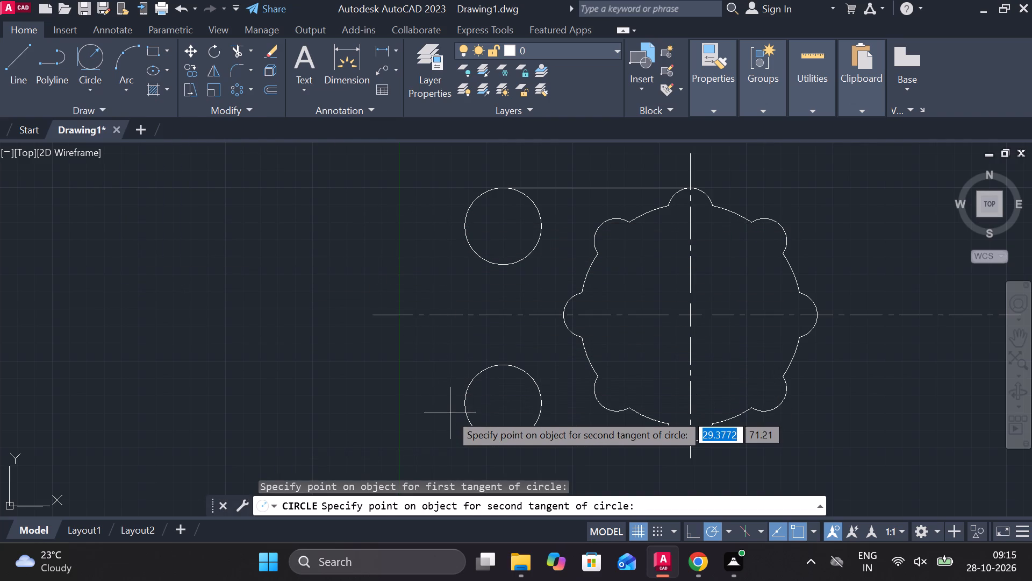
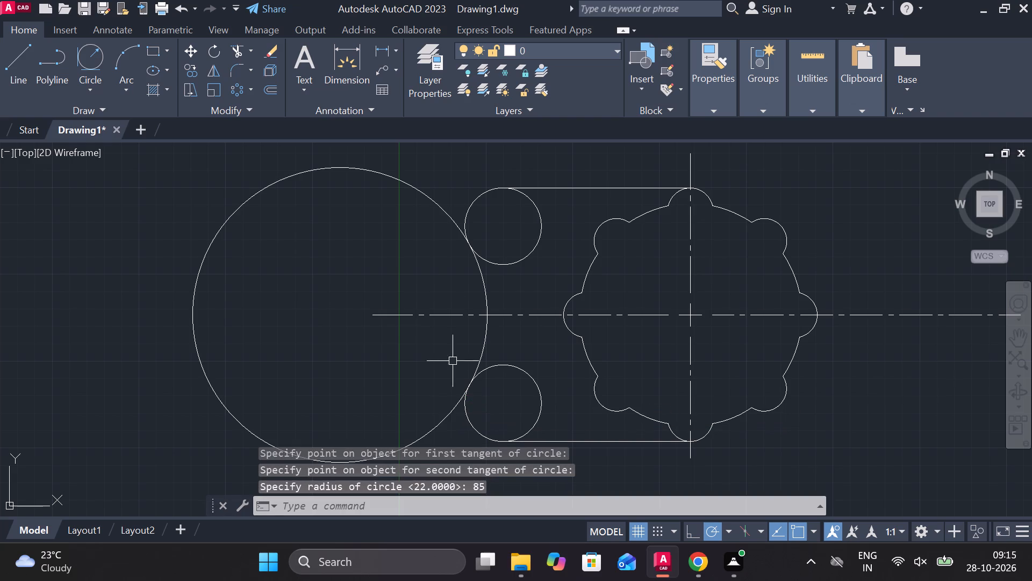
# Trim away the outer part of the radius 85 circle, keeping only the arc between the two radius 22 circles.
pyautogui.write('tr')
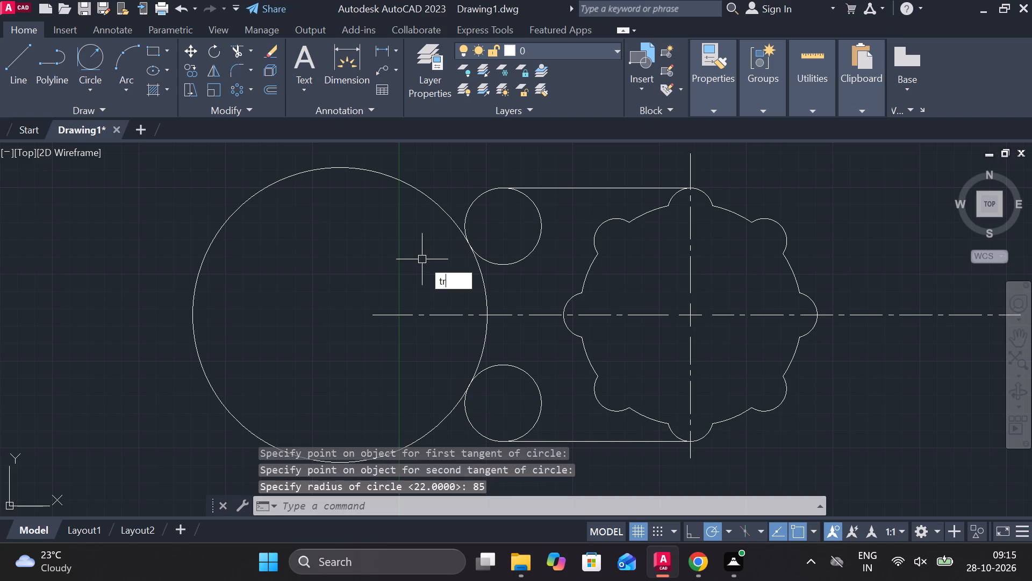
pyautogui.press('space')
pyautogui.moveTo(432, 142); pyautogui.dragTo(327, 261)
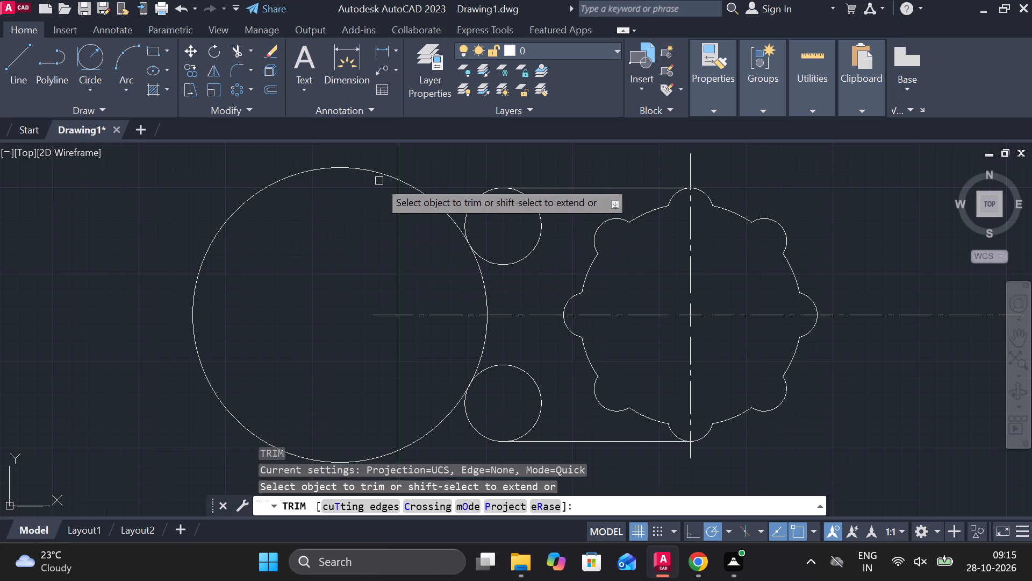
pyautogui.click(386, 175)
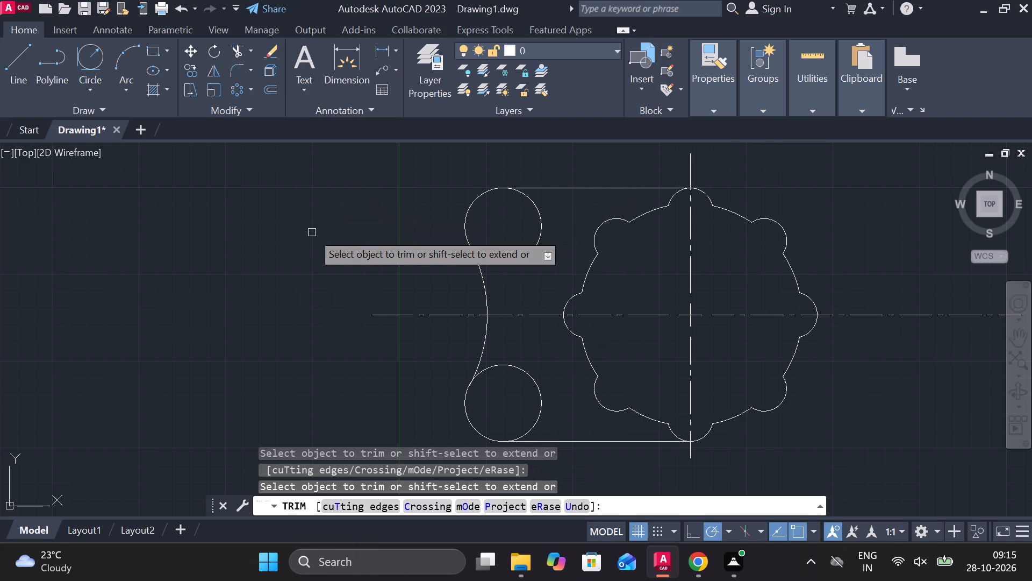
pyautogui.press('Escape')
# Draw a 19 diameter circle concentric with the lower radius 22 circle.
pyautogui.write('c')
pyautogui.press('space')
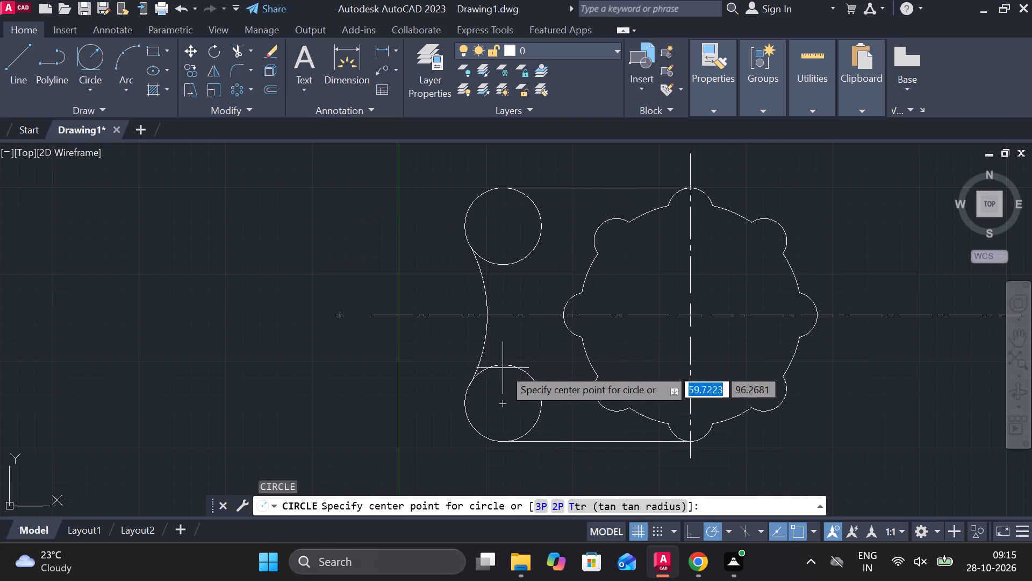
pyautogui.click(498, 408)
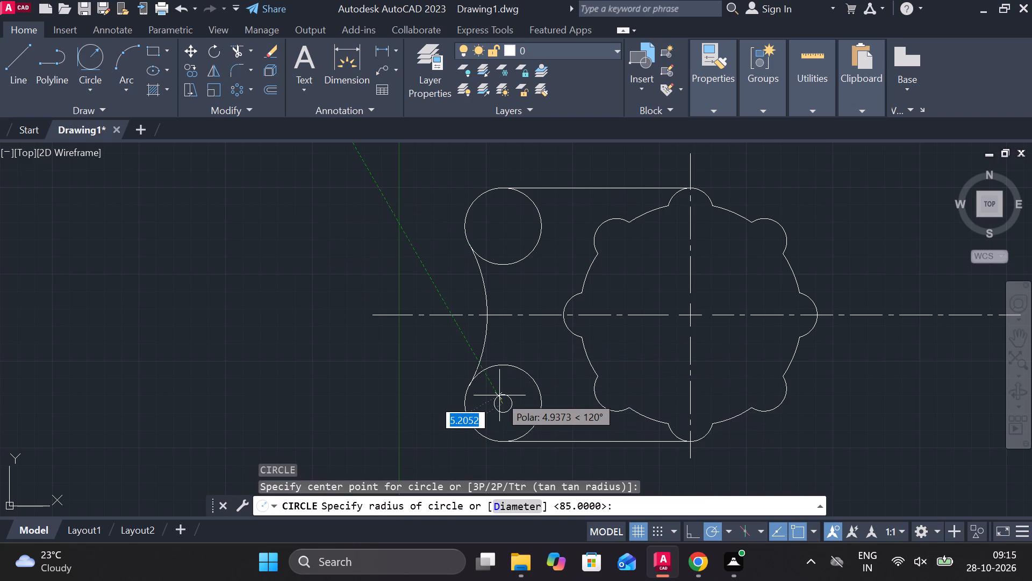
pyautogui.write('d 19')
pyautogui.press('Return')
# Start a concentric circle at the centre of the upper radius 22 circle.
pyautogui.press('space')
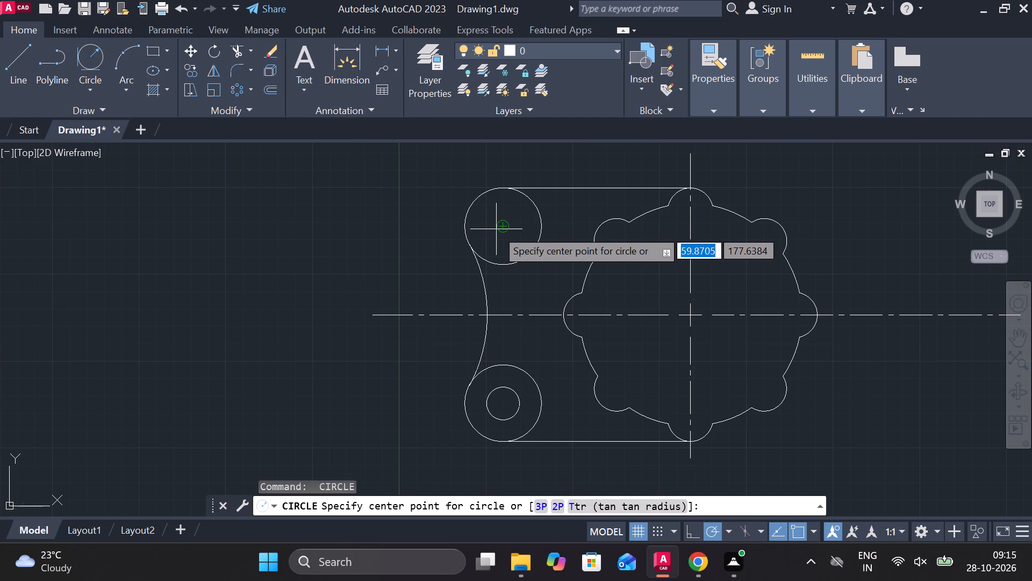
pyautogui.click(498, 226)
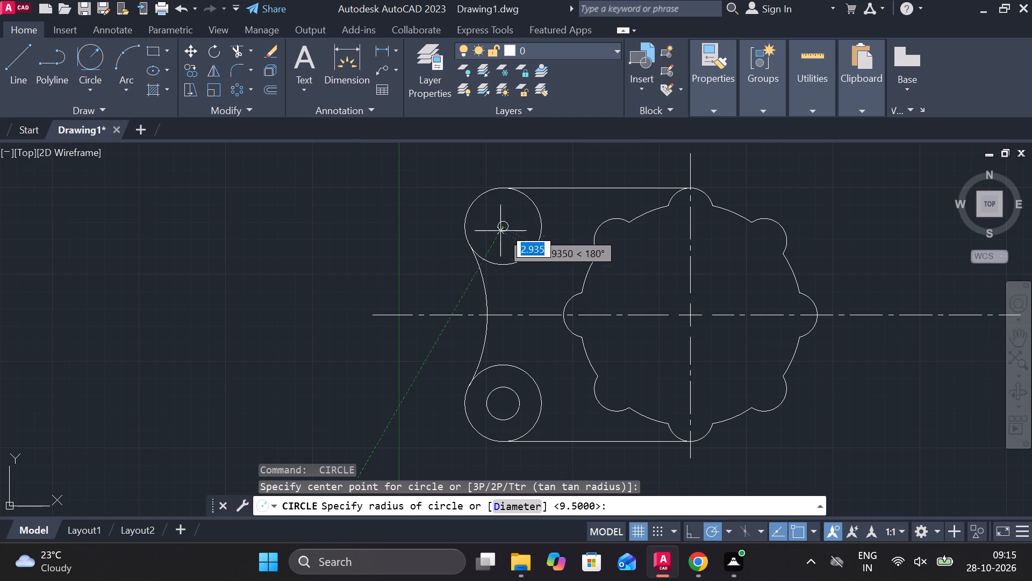
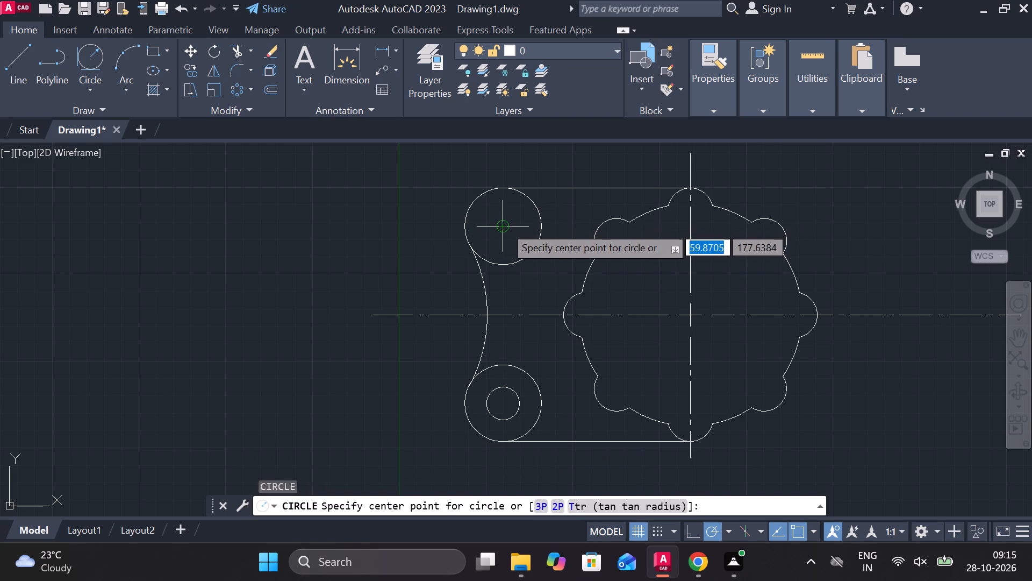
# Draw a 19 diameter circle concentric with the upper radius 22 circle.
pyautogui.click(505, 226)
pyautogui.write('d')
pyautogui.press('space')
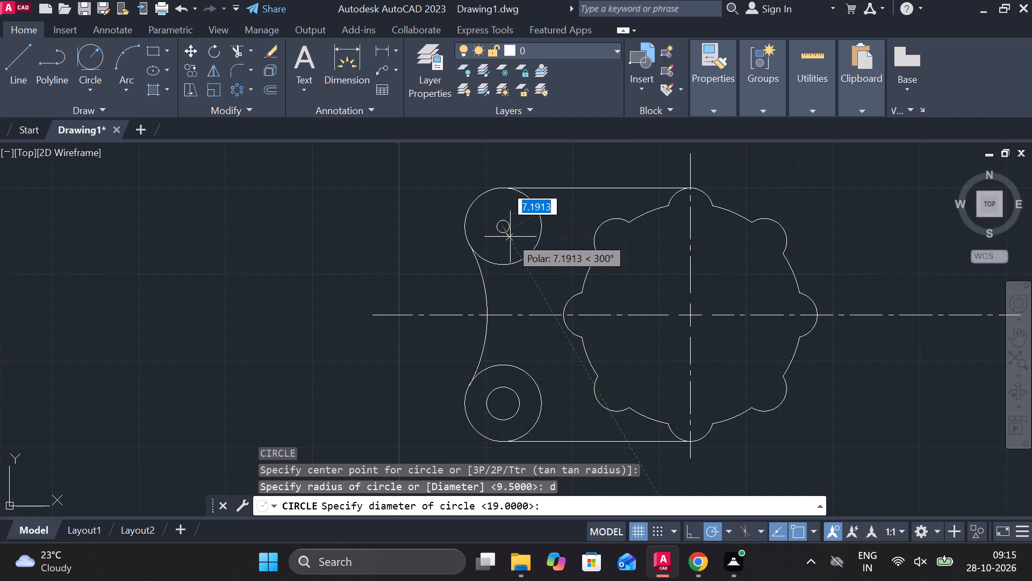
pyautogui.write('19')
pyautogui.press('Return')
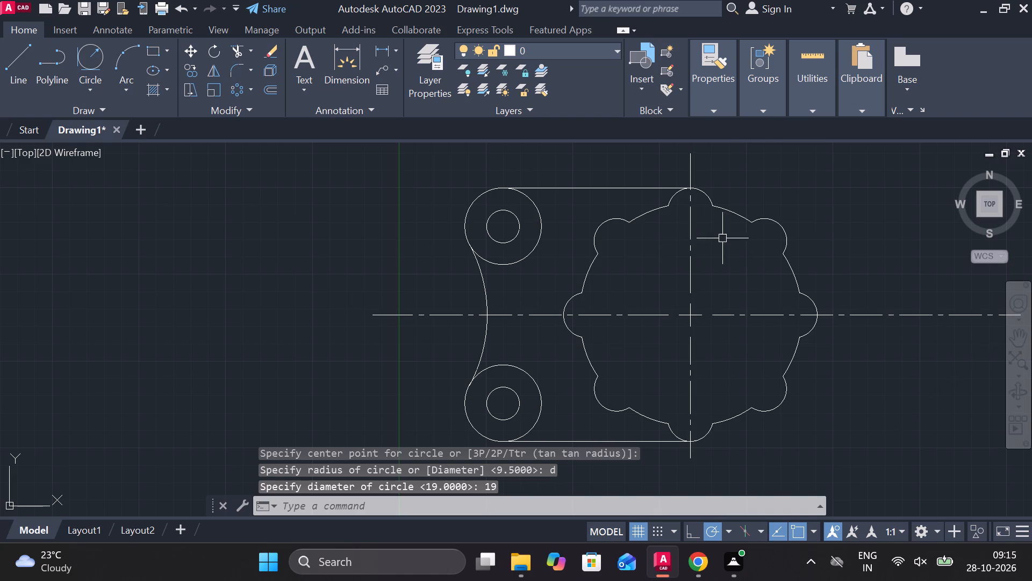
pyautogui.press('Escape')
# Start a circle at the centre of the top lobe's arc on the vertical centerline.
pyautogui.write('c')
pyautogui.press('space')
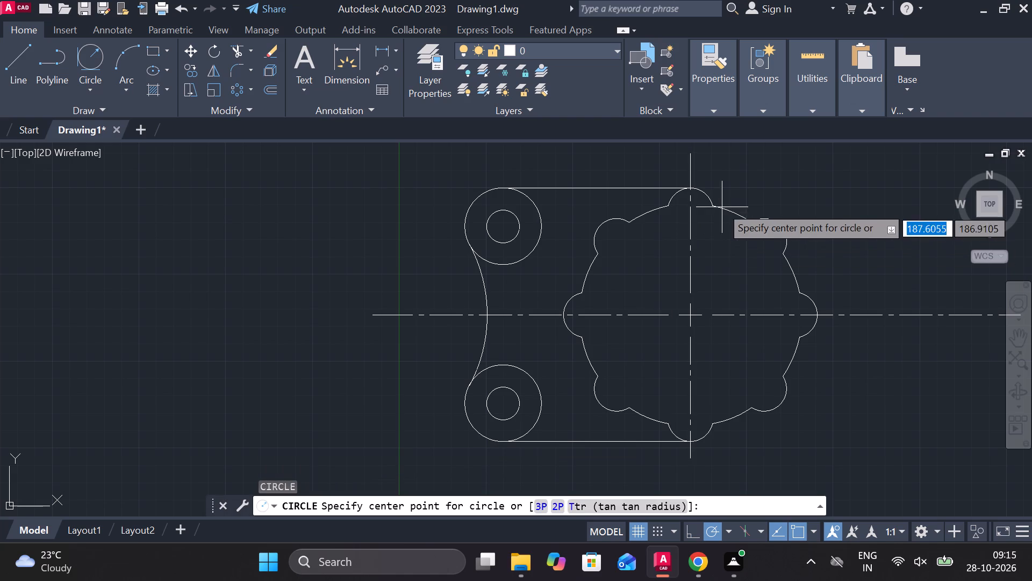
pyautogui.click(689, 211)
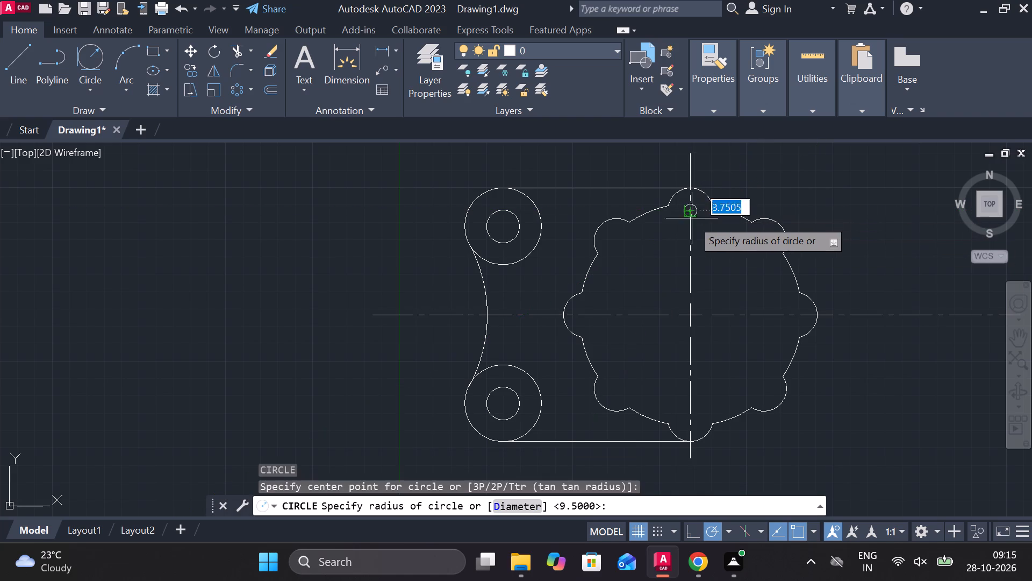
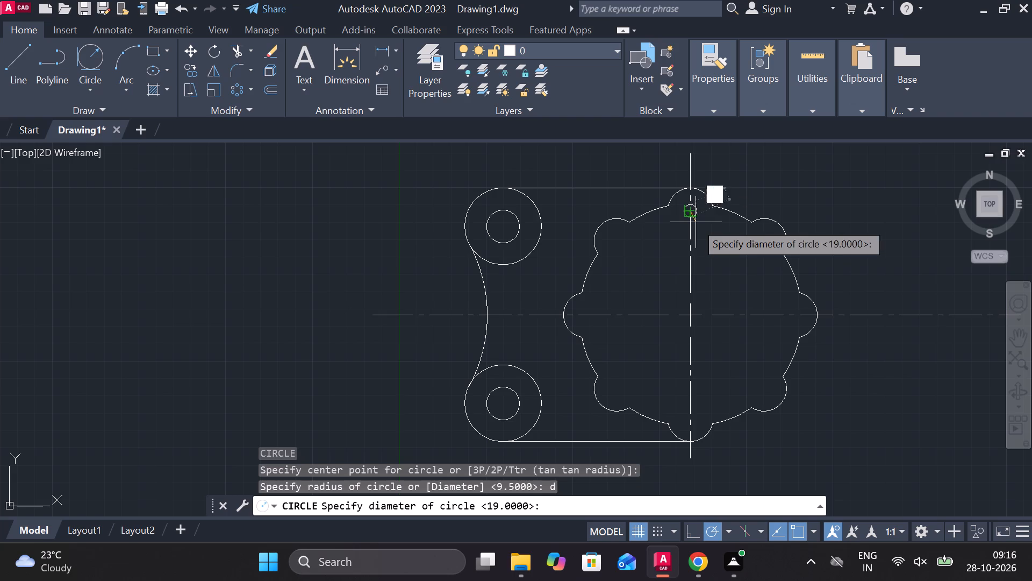
# Set the top lobe circle's diameter to 14.
pyautogui.write('14')
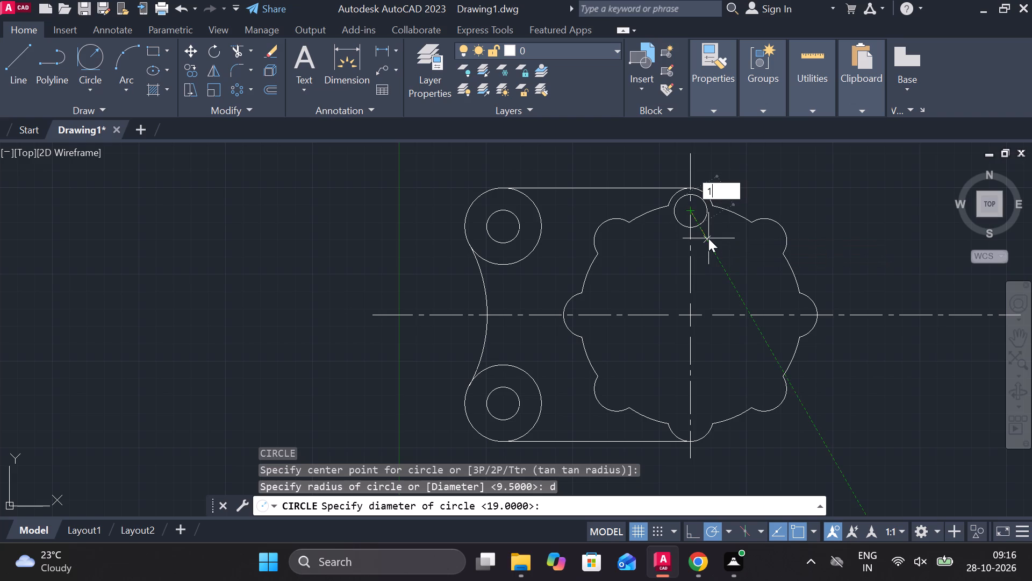
pyautogui.press('Return')
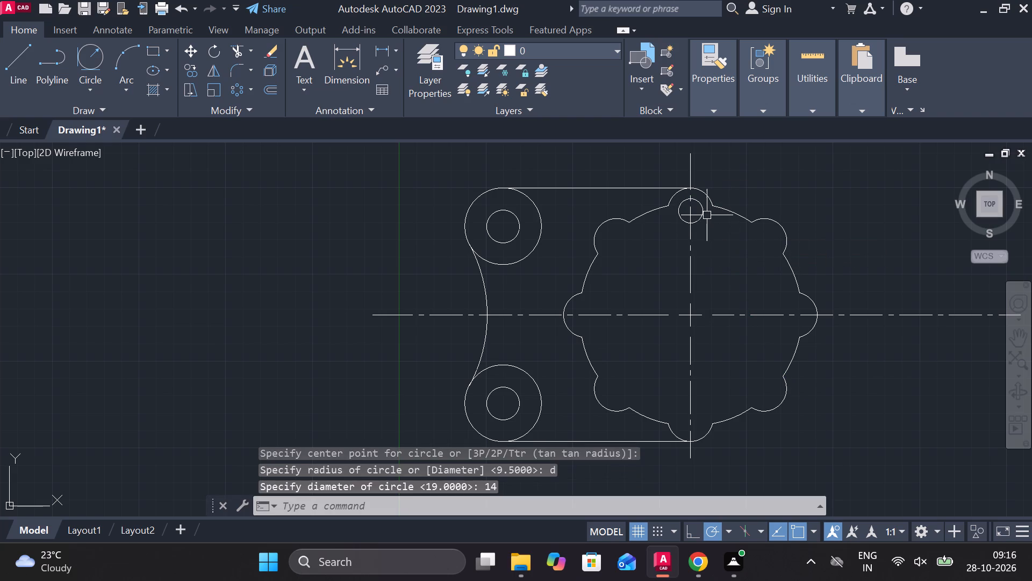
# Polar array the 14 diameter circle around the centerlines' intersection with 8 items, one in each lobe.
pyautogui.click(706, 215)
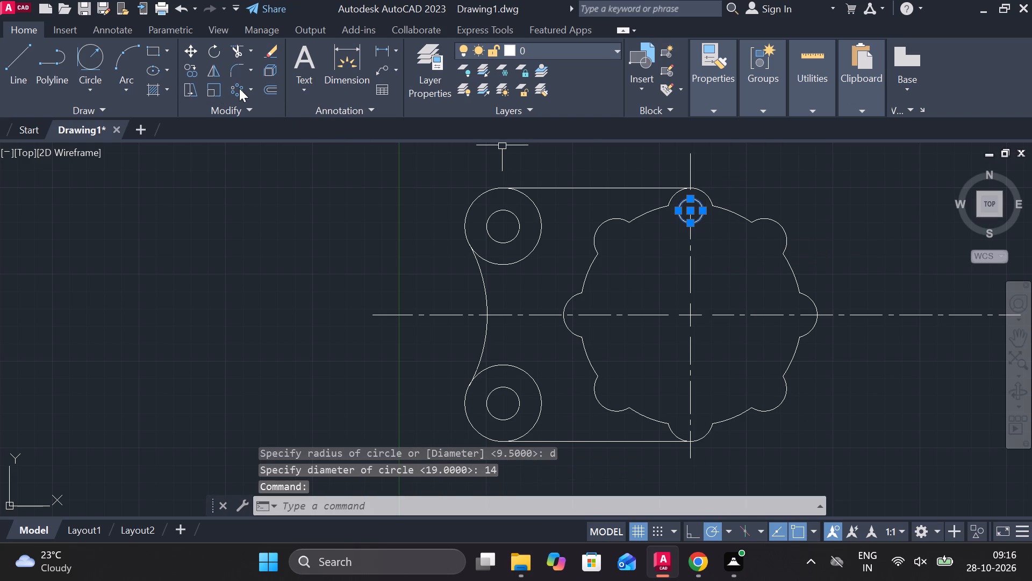
pyautogui.click(239, 88)
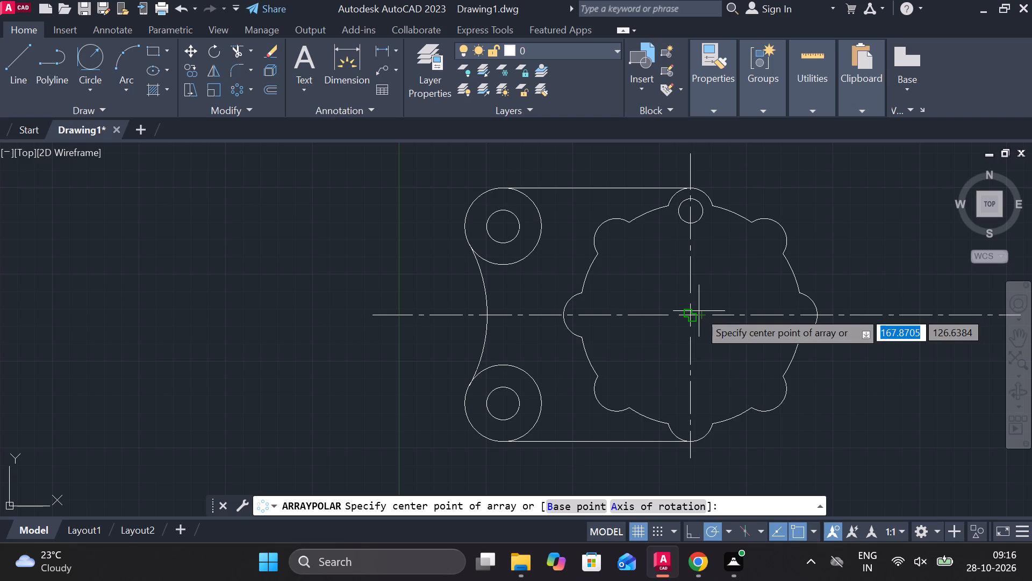
pyautogui.click(690, 311)
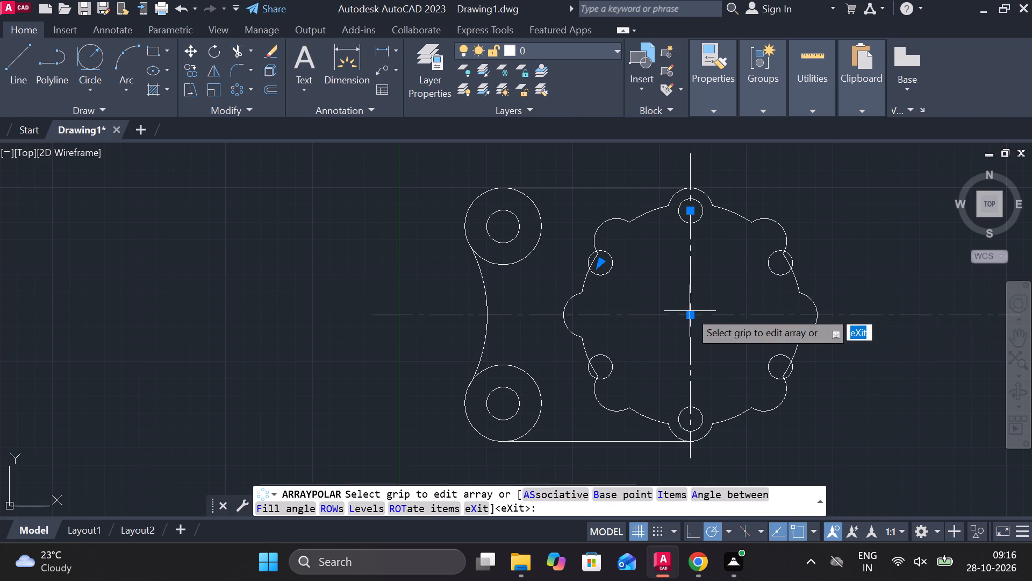
pyautogui.click(187, 54)
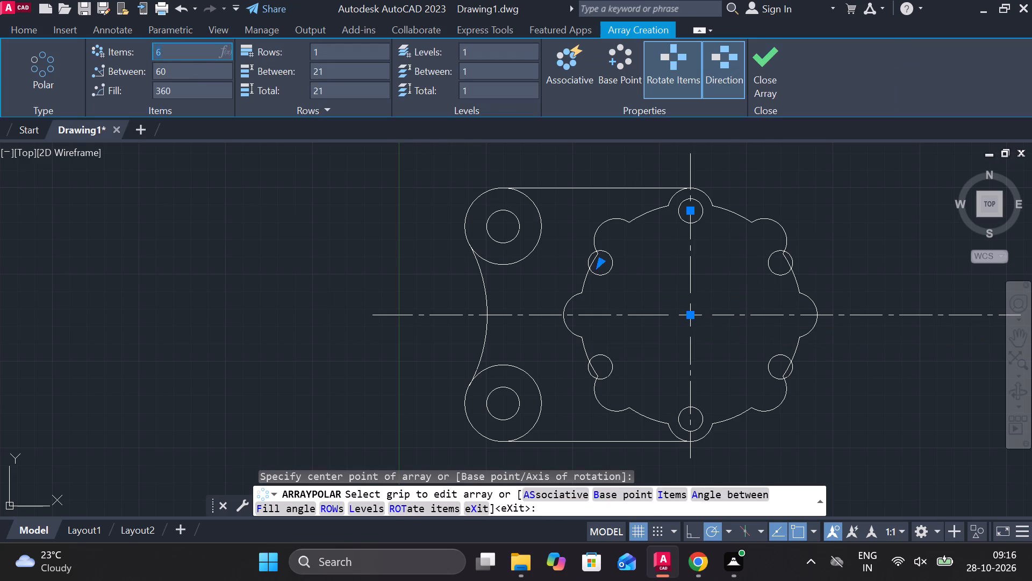
pyautogui.press('8')
pyautogui.press('Return')
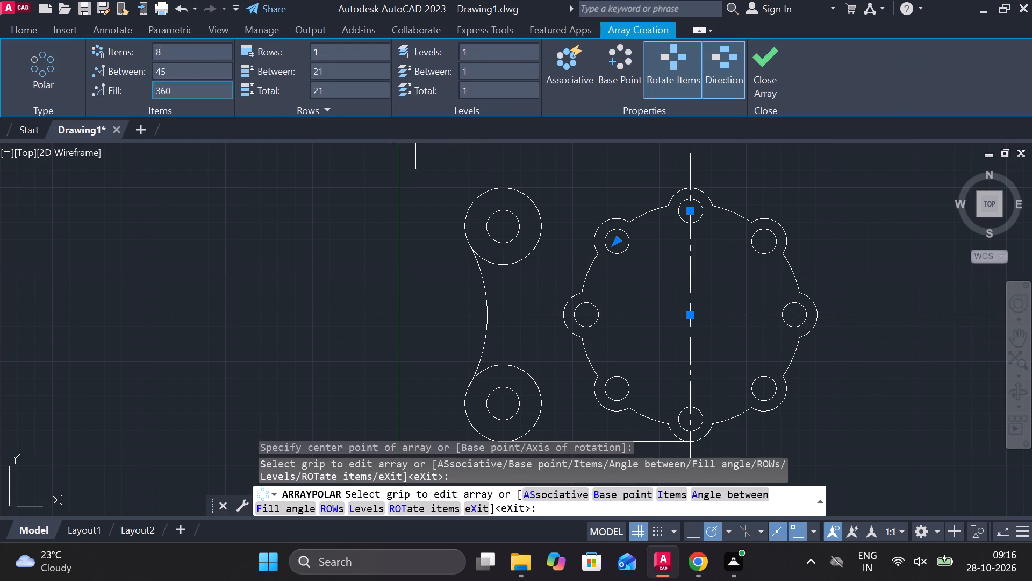
pyautogui.click(766, 68)
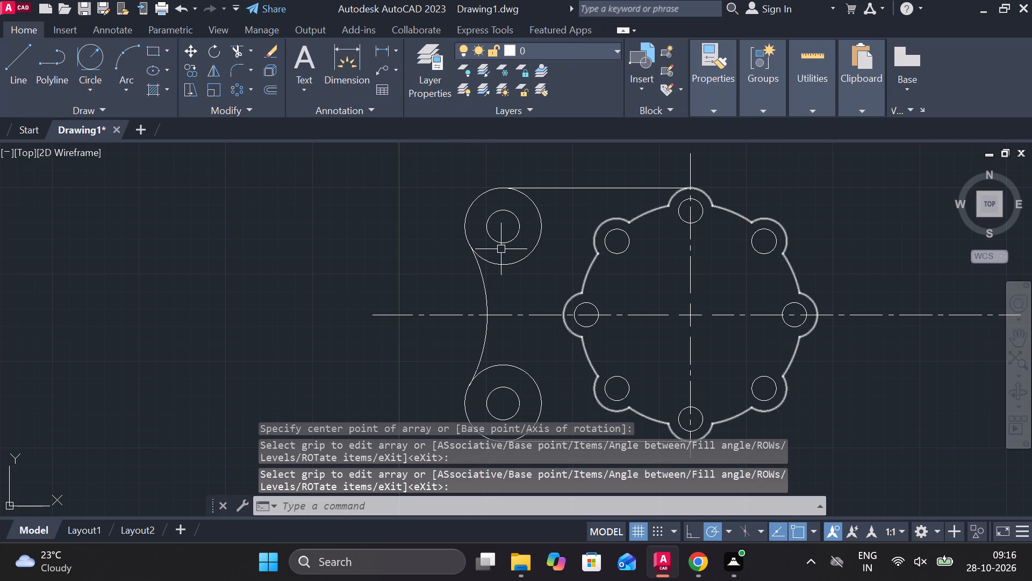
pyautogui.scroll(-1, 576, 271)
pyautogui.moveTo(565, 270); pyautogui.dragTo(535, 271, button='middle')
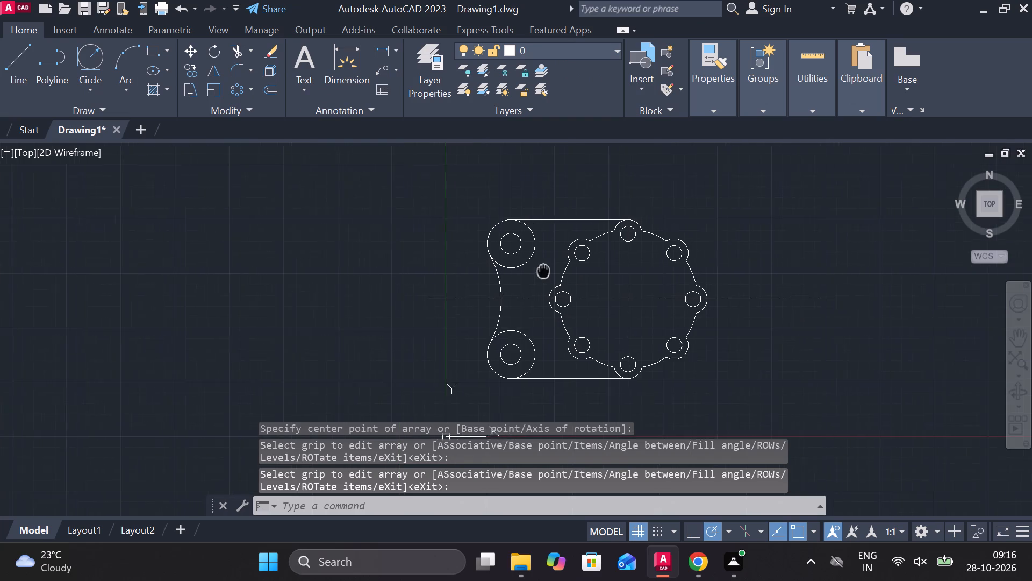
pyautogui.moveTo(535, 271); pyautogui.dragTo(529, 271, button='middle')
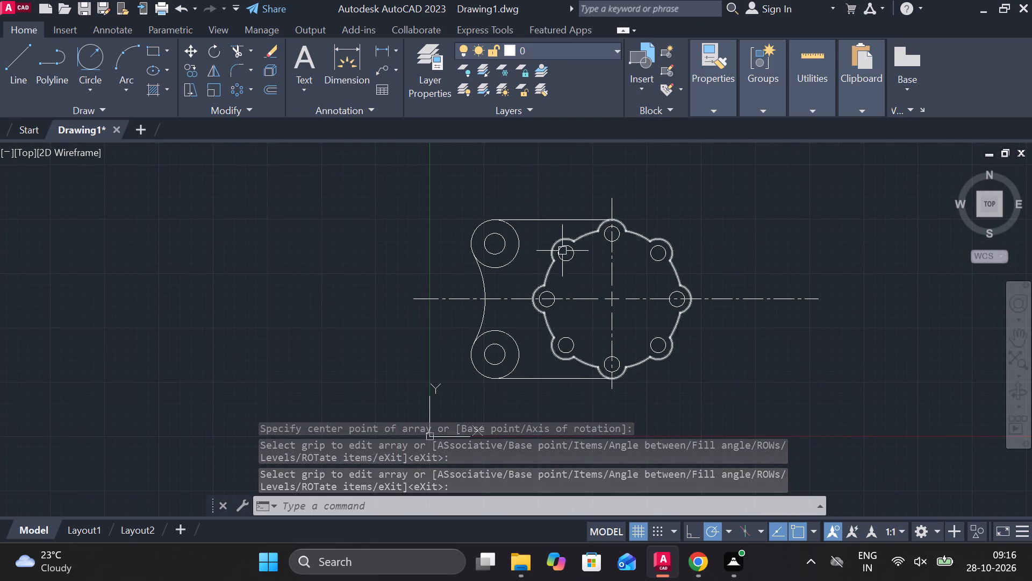
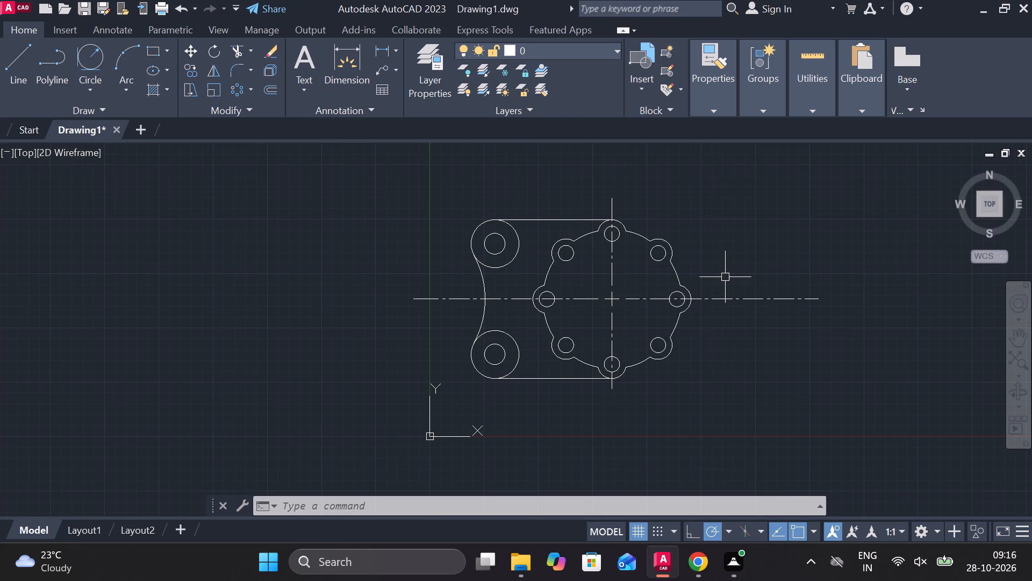
# Draw a radius 22 circle centered on the centerlines' intersection inside the lobed outline.
pyautogui.write('c')
pyautogui.press('space')
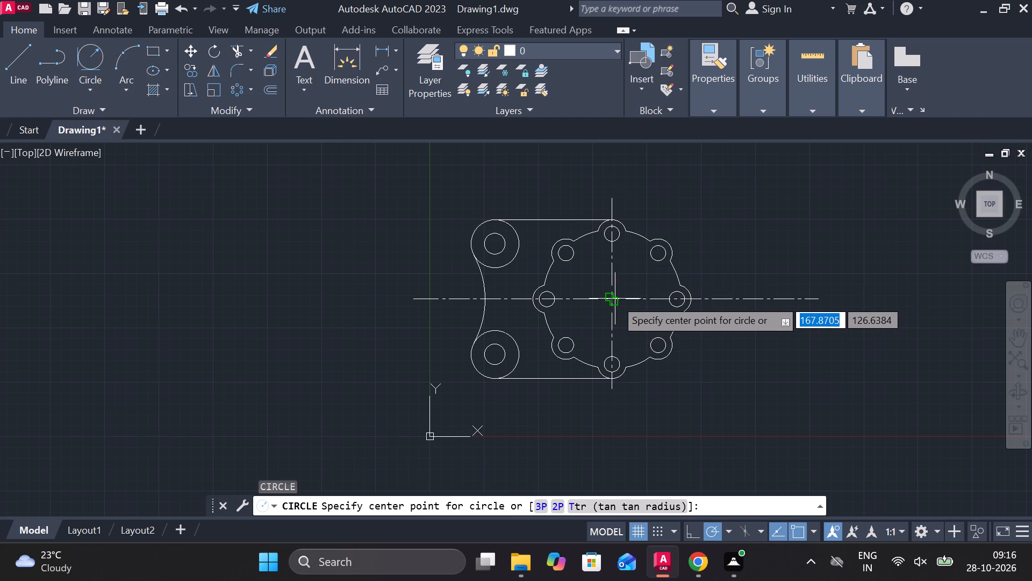
pyautogui.click(615, 299)
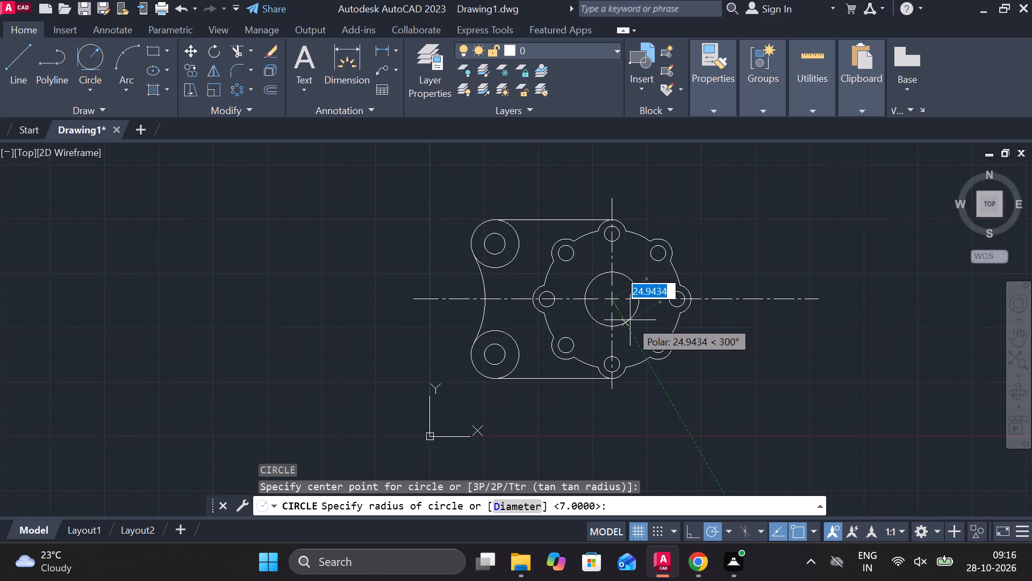
pyautogui.write('22')
pyautogui.press('space')
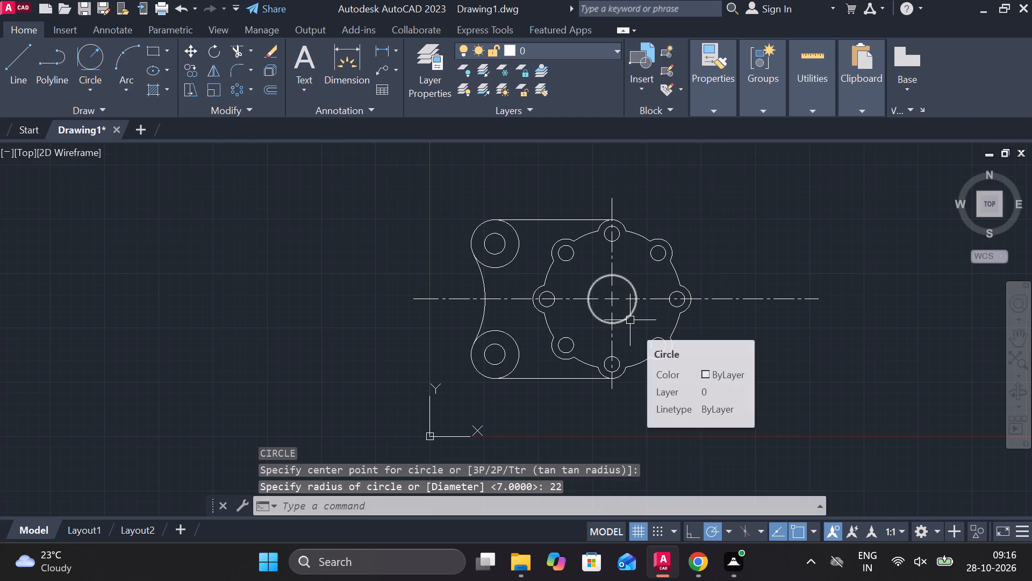
# Move the central radius 22 circle by its center horizontally along the centerline's direction, out to the right of the lobed outline.
pyautogui.click(627, 281)
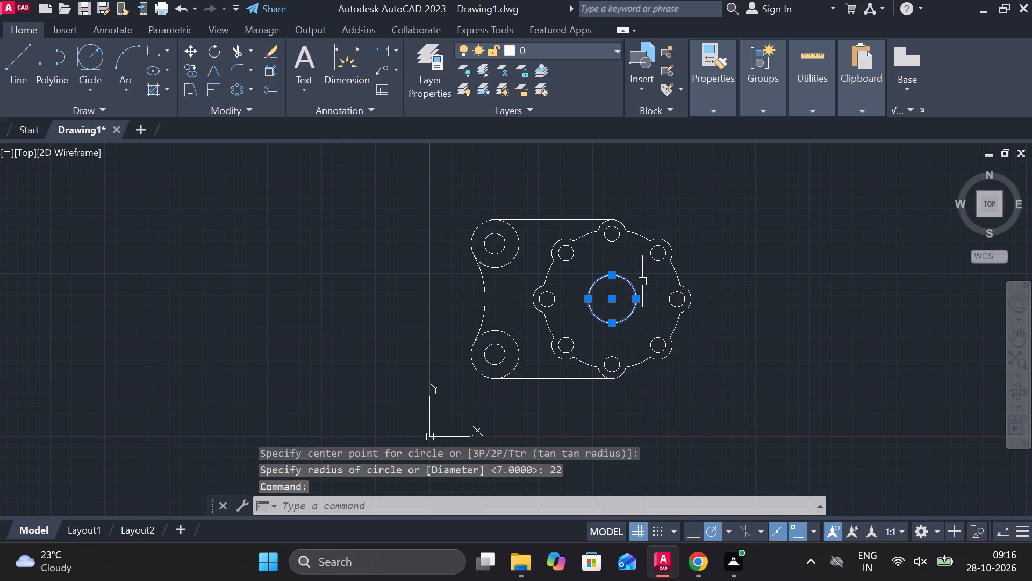
pyautogui.press('m')
pyautogui.press('Return')
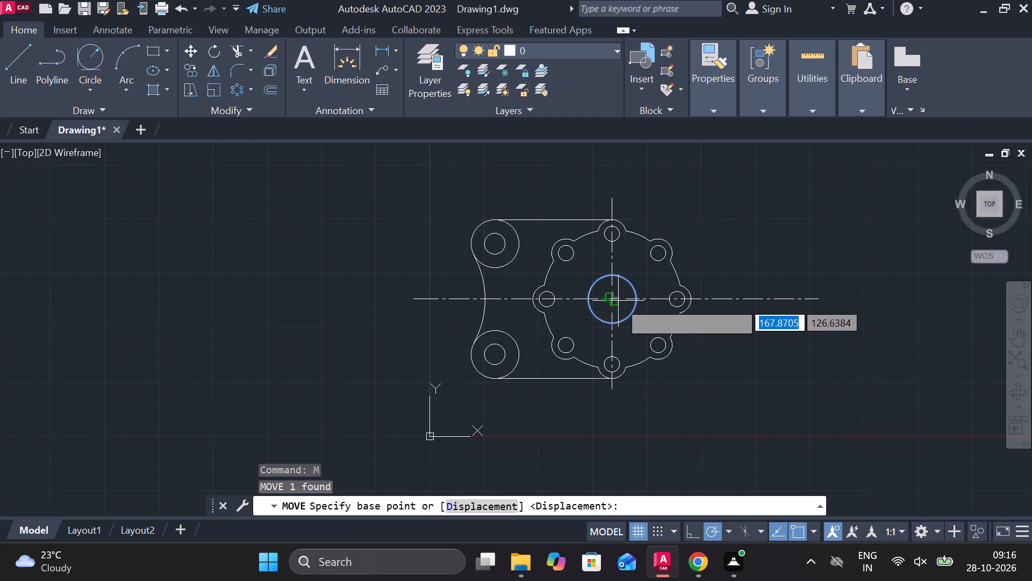
pyautogui.scroll(3, 615, 299)
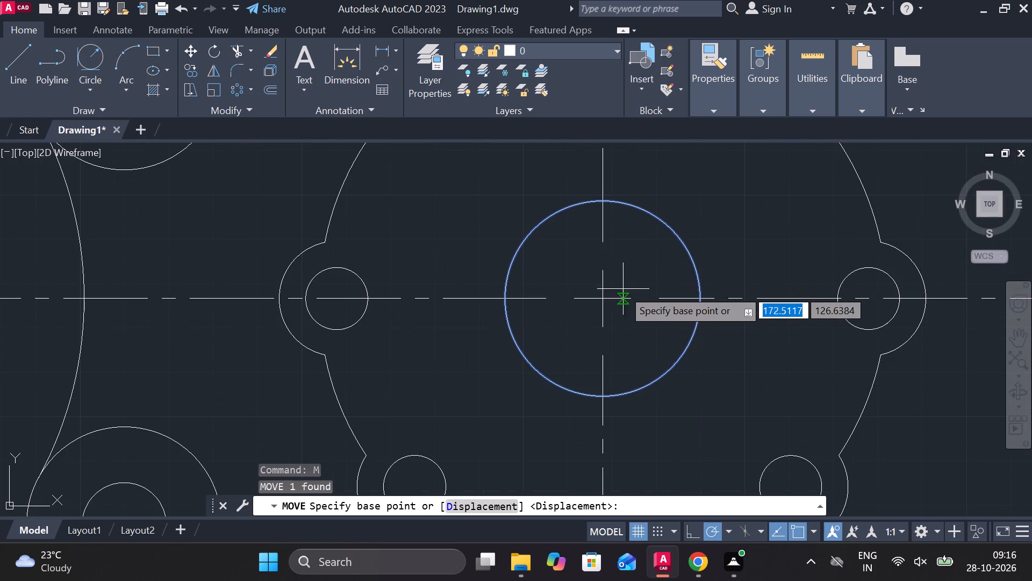
pyautogui.click(605, 297)
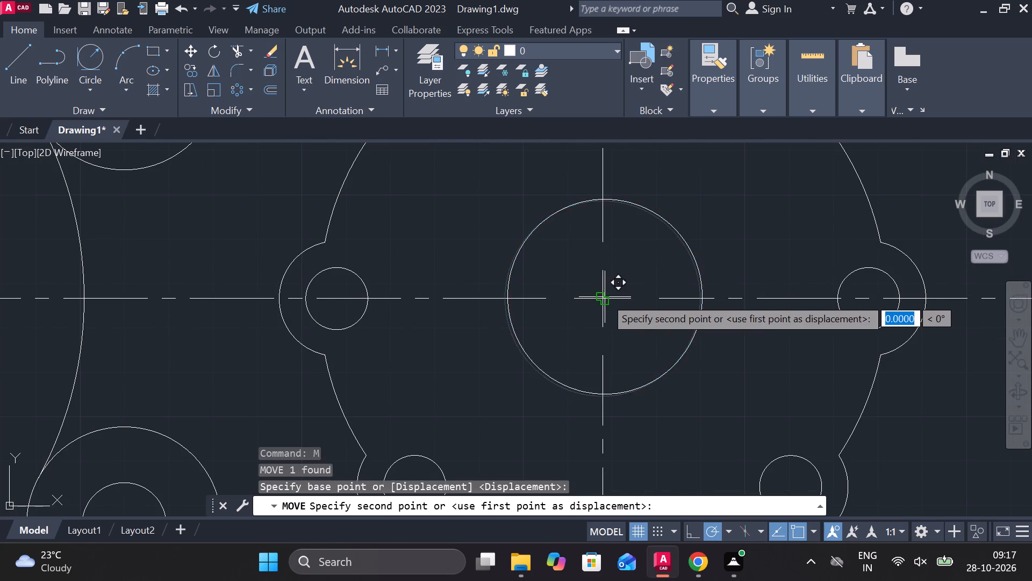
pyautogui.scroll(-3, 605, 297)
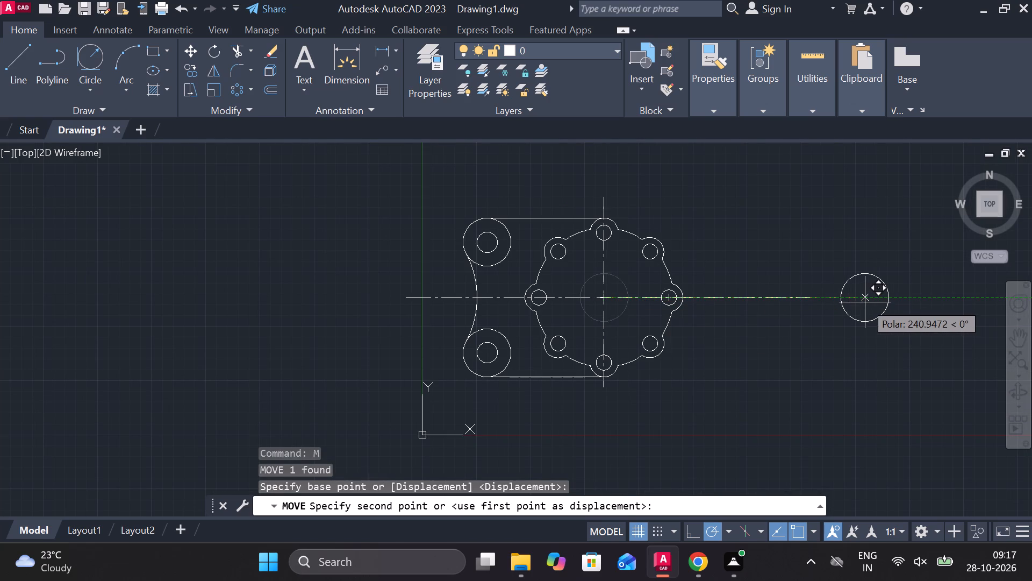
pyautogui.scroll(2, 865, 302)
pyautogui.scroll(-1, 865, 302)
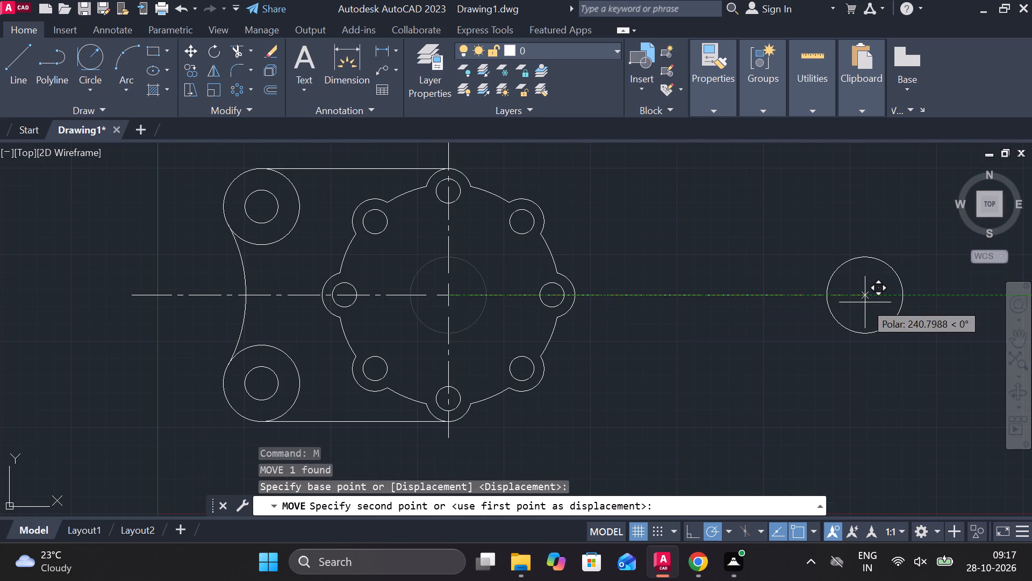
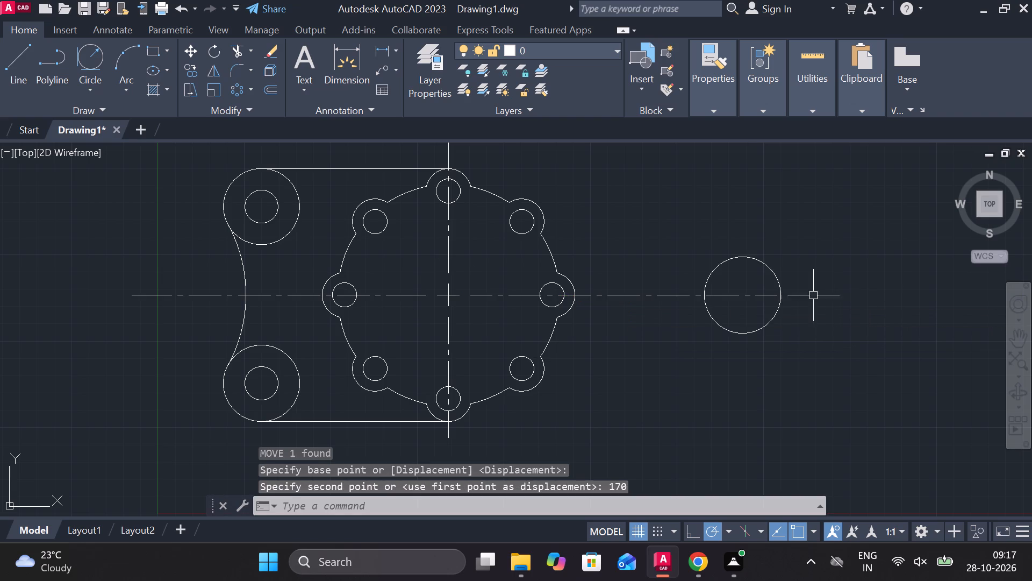
# Move the radius 22 circle at the far end of the horizontal centerline 40 units straight up from its center.
pyautogui.click(747, 261)
pyautogui.press('m')
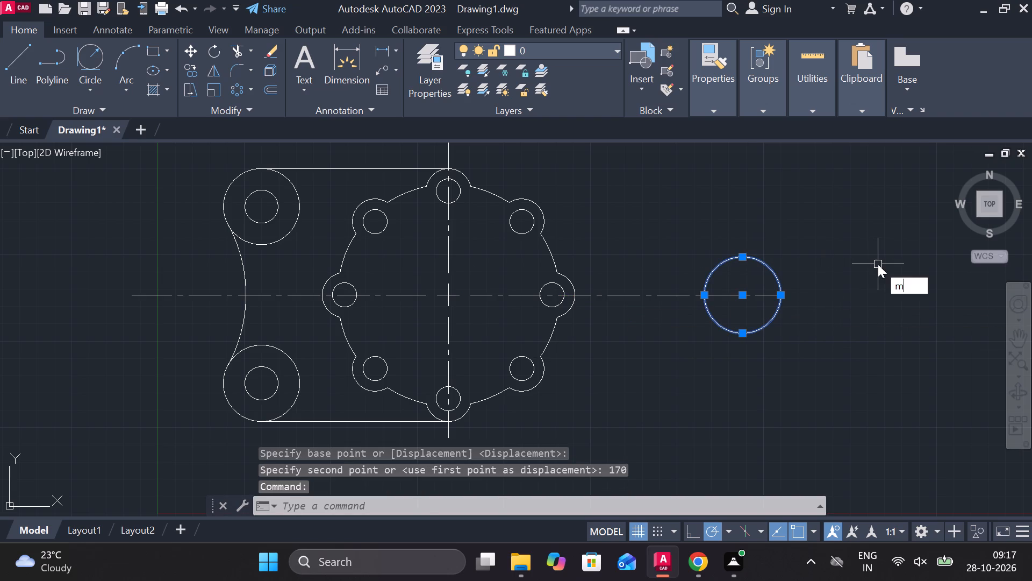
pyautogui.press('Return')
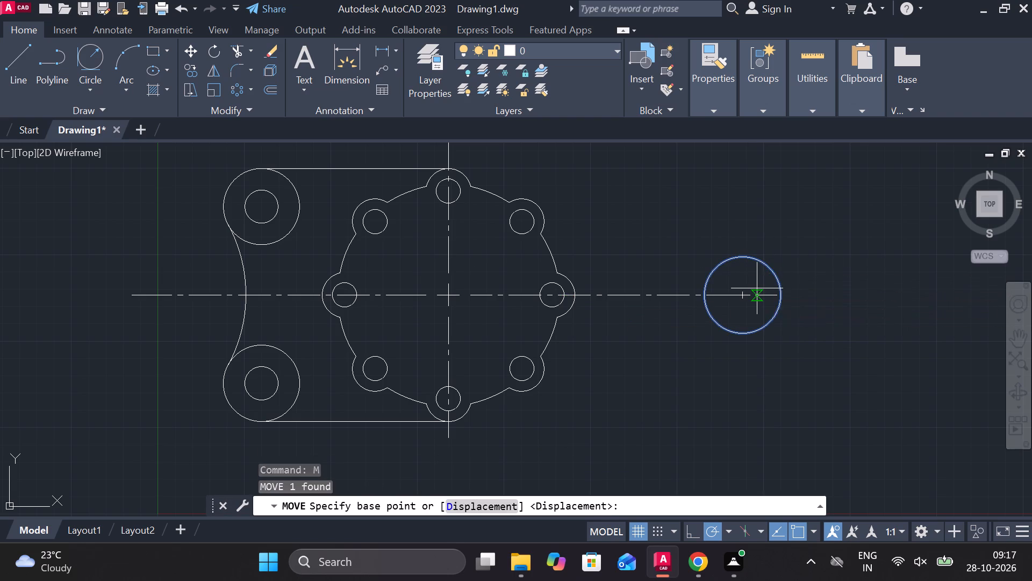
pyautogui.click(747, 293)
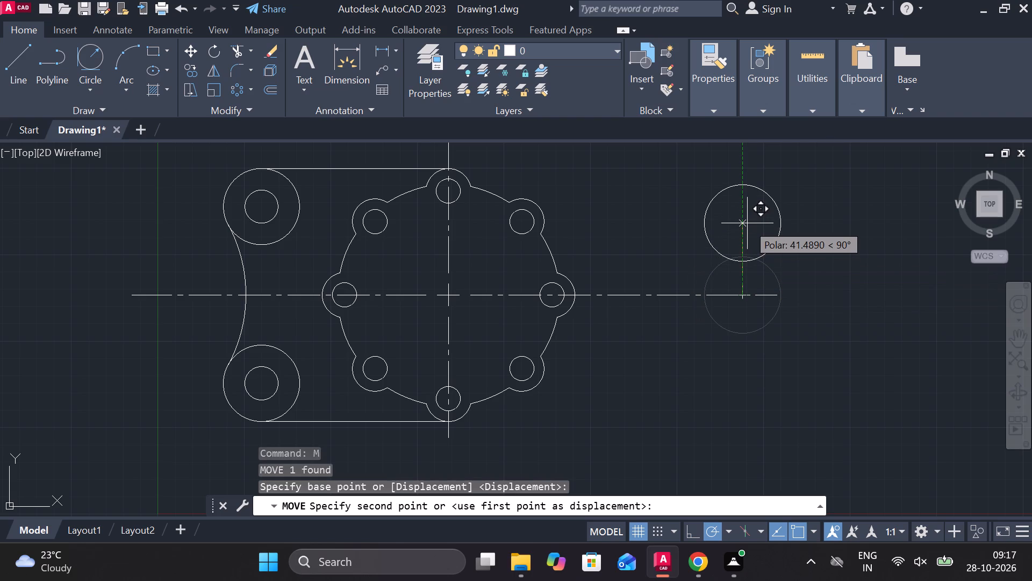
pyautogui.write('40')
pyautogui.press('Return')
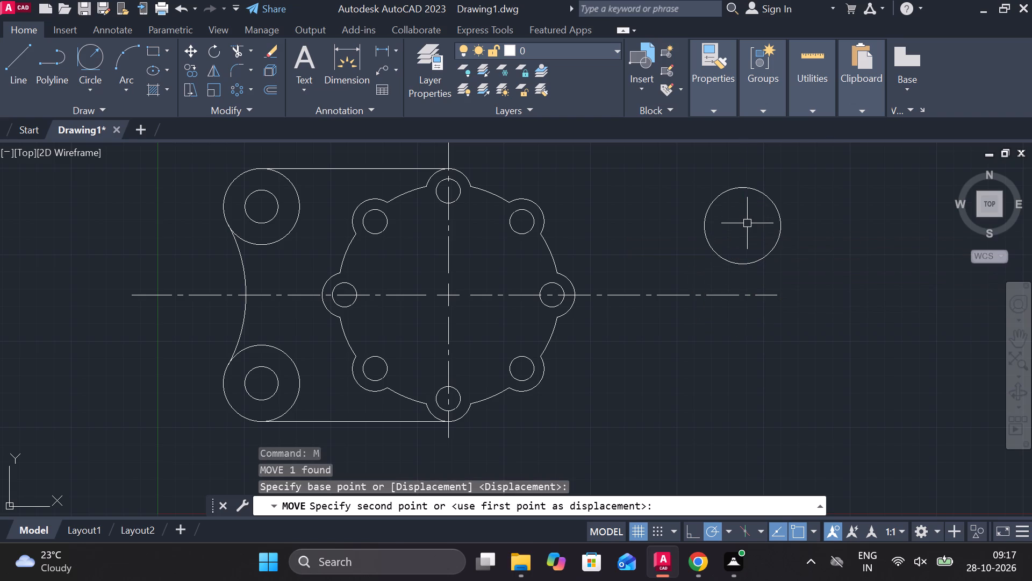
# Copy the raised radius 22 circle from its center 80 units straight down, below the horizontal centerline.
pyautogui.click(778, 211)
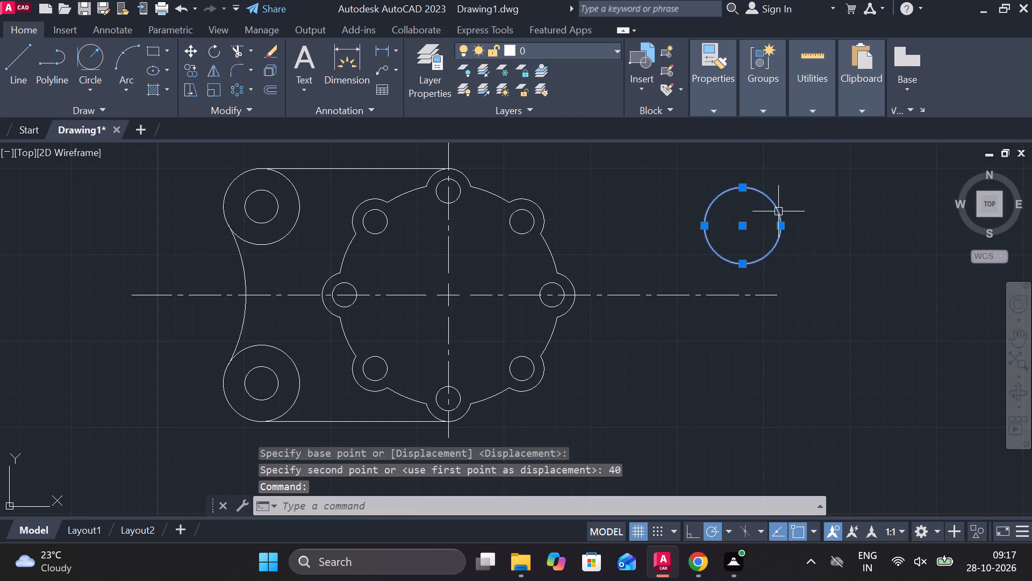
pyautogui.write('co')
pyautogui.press('Return')
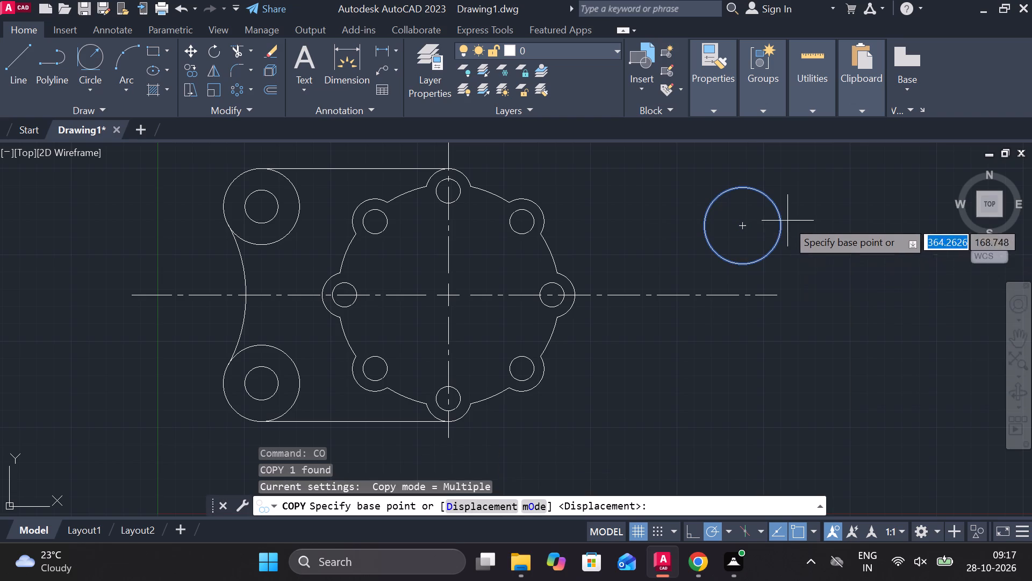
pyautogui.click(742, 228)
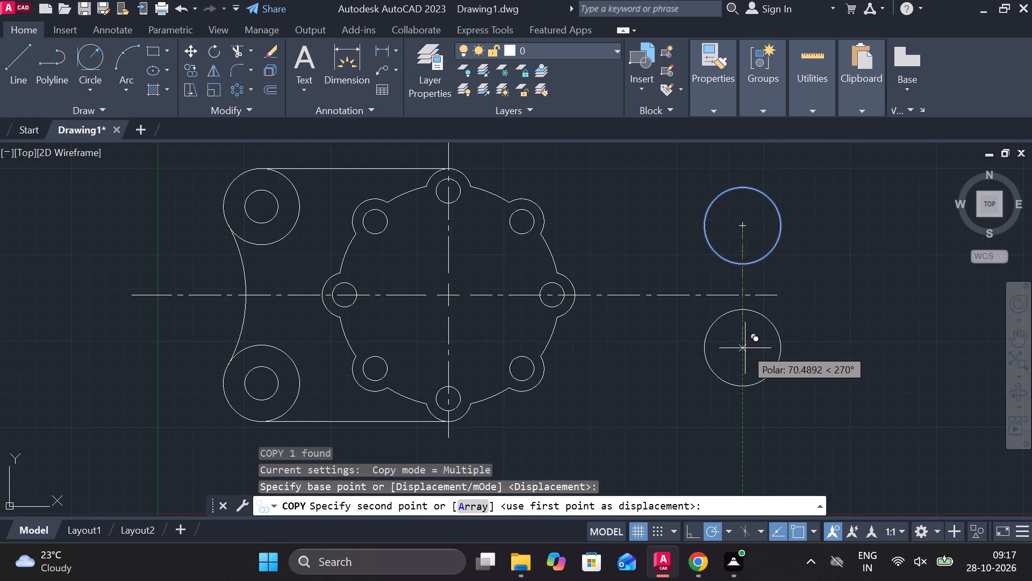
pyautogui.write('80')
pyautogui.press('Return')
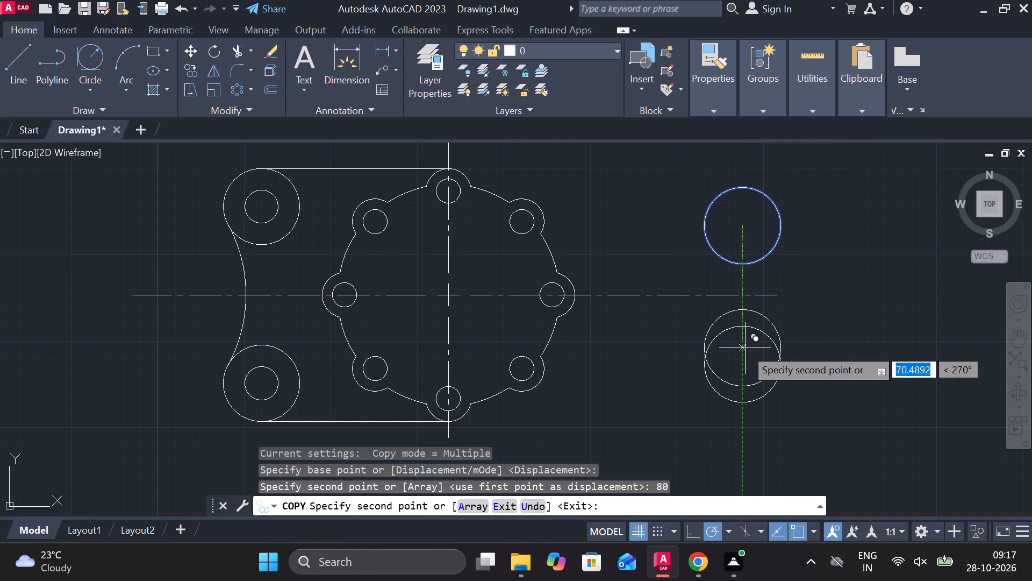
pyautogui.press('Escape')
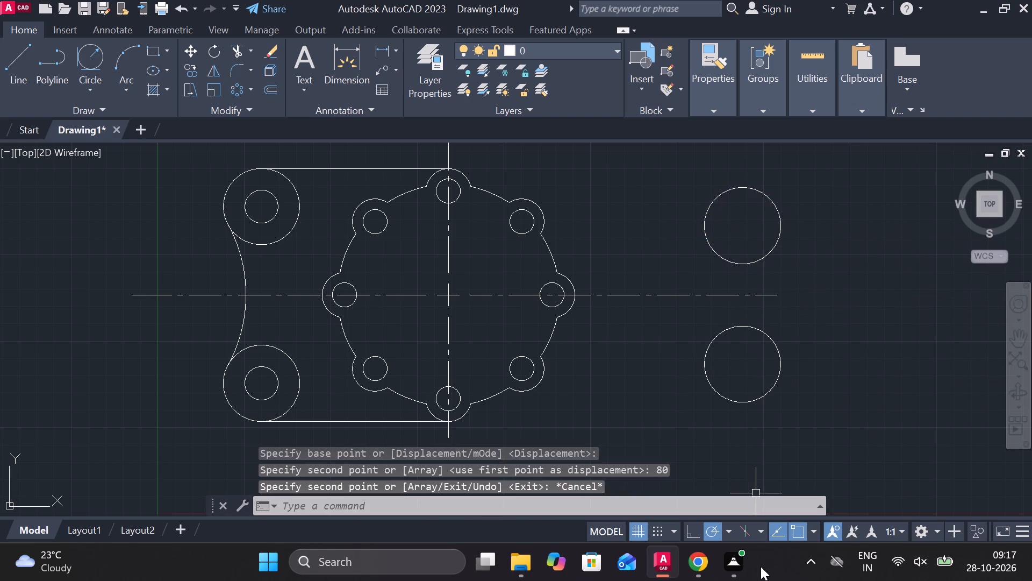
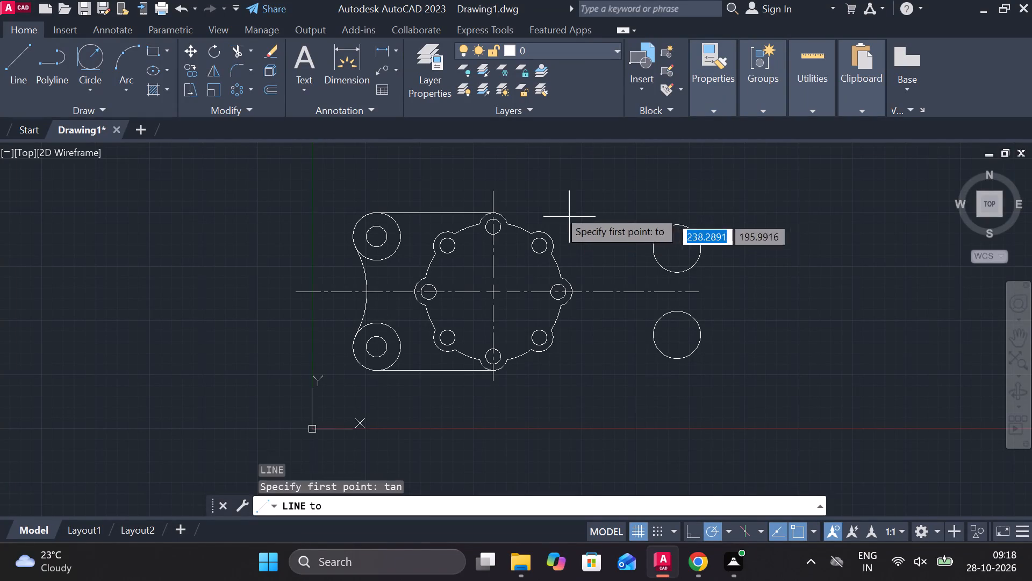
# Draw a line tangent to the lobed profile's topmost lobe and the top of the upper radius 22 circle.
pyautogui.scroll(2, 488, 183)
pyautogui.click(508, 265)
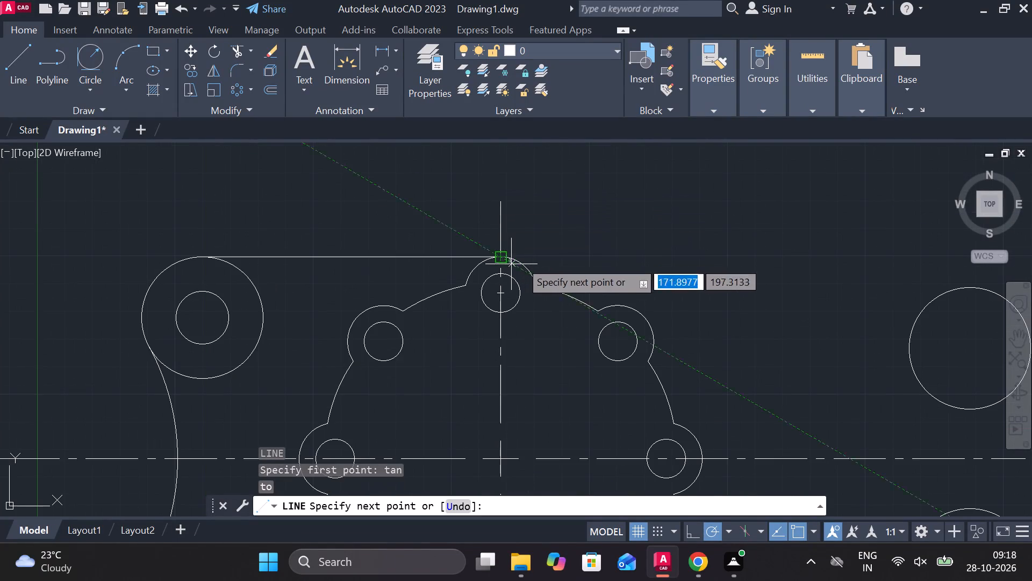
pyautogui.scroll(-2, 619, 268)
pyautogui.write('tan')
pyautogui.press('Return')
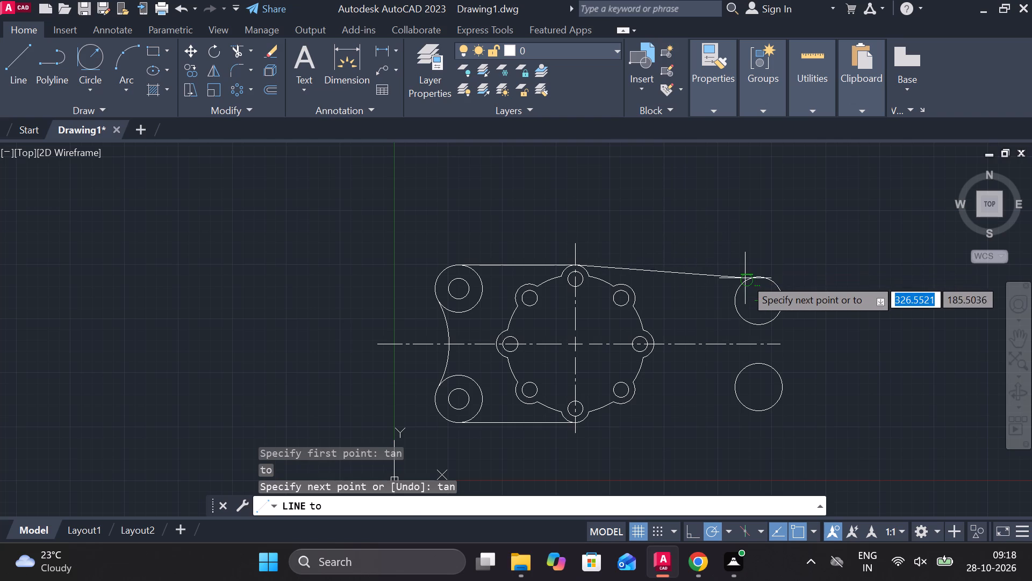
pyautogui.click(745, 278)
pyautogui.press('Escape')
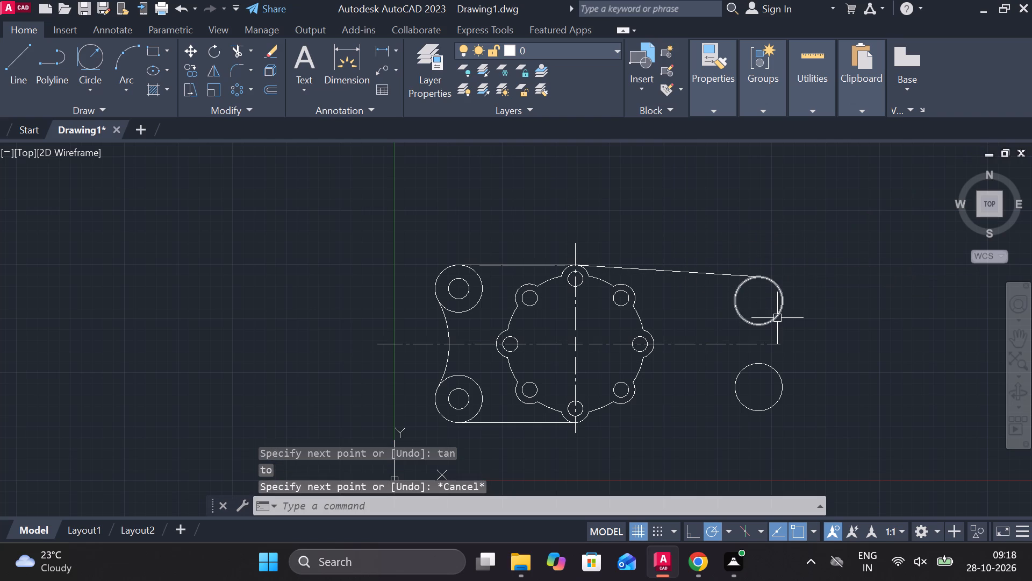
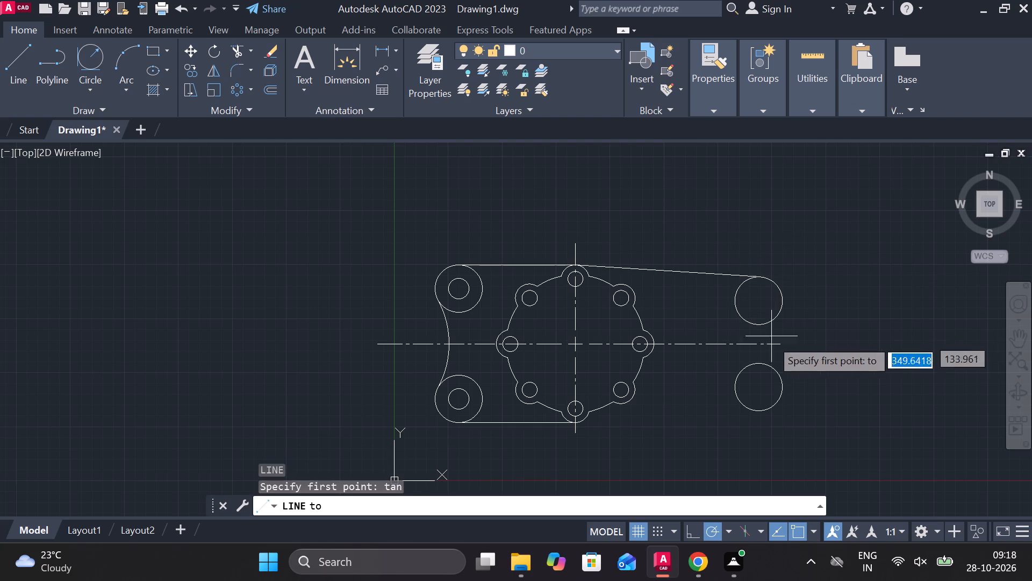
# Draw a line tangent to the bottom of the lower radius 22 circle and the lobed profile's bottommost lobe.
pyautogui.click(750, 414)
pyautogui.scroll(2, 614, 417)
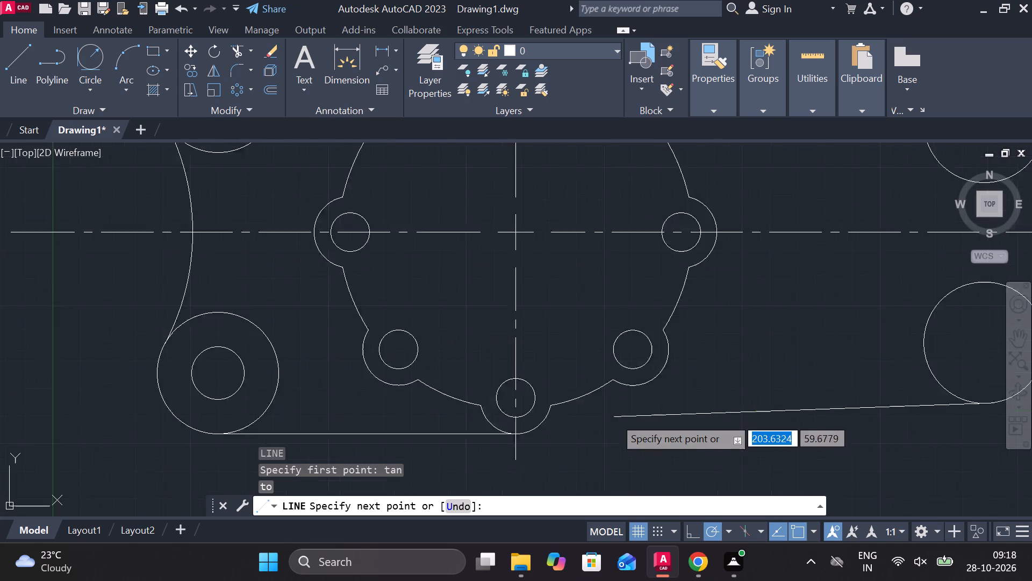
pyautogui.scroll(1, 614, 417)
pyautogui.moveTo(542, 434); pyautogui.dragTo(604, 358, button='middle')
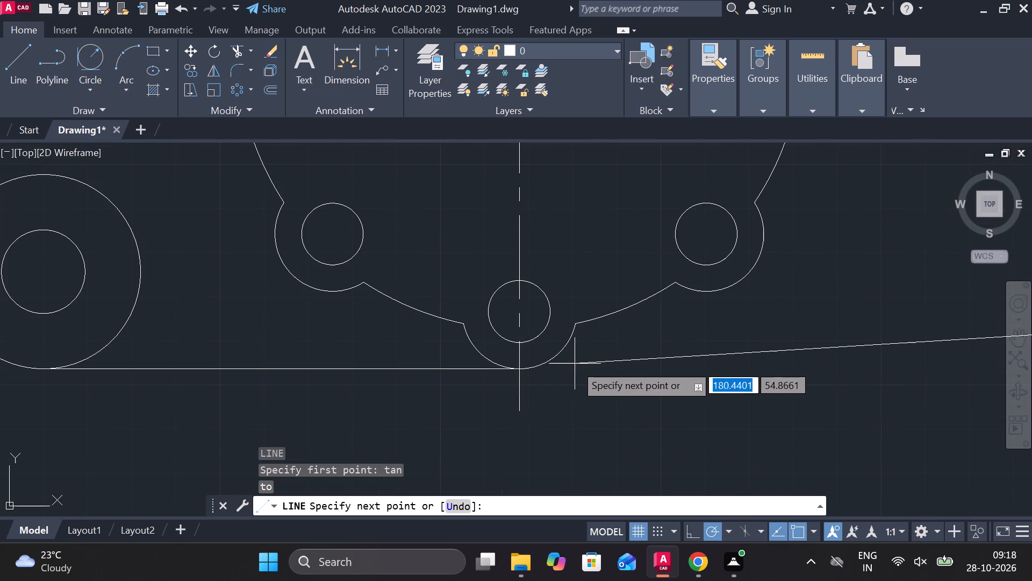
pyautogui.write('tan')
pyautogui.press('Return')
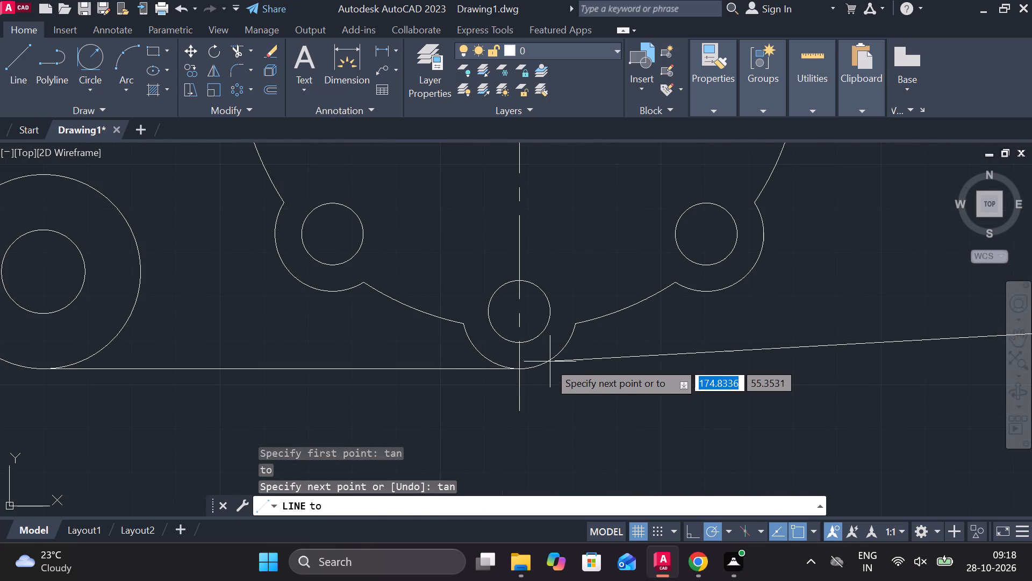
pyautogui.click(544, 360)
pyautogui.scroll(-2, 706, 360)
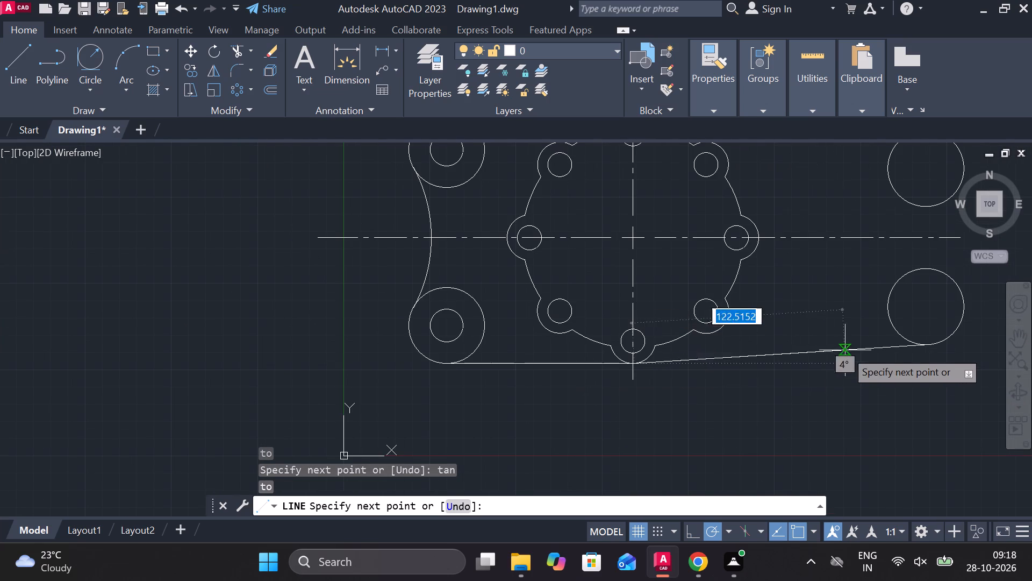
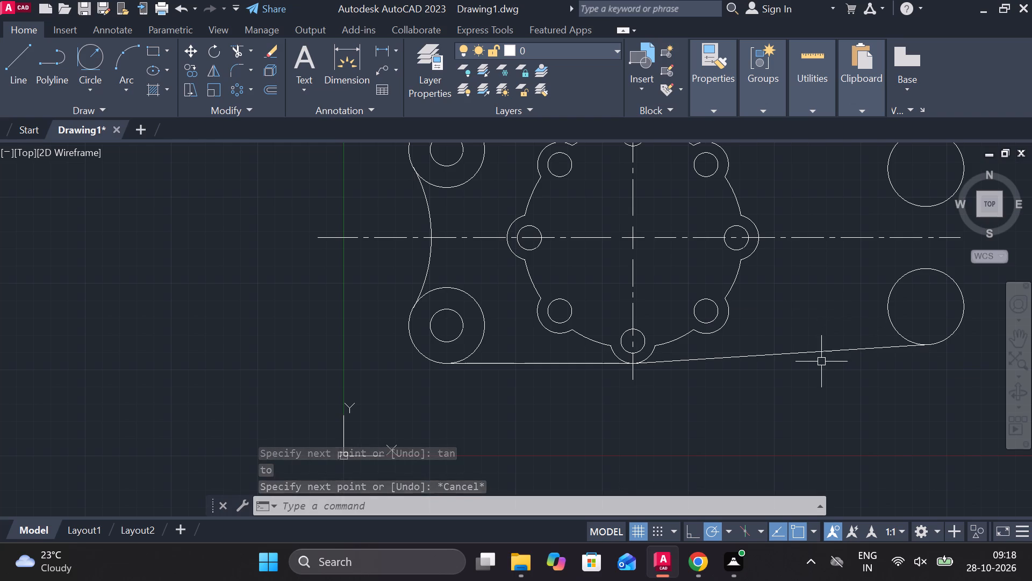
# Draw a tangent-tangent-radius circle of radius 40 touching the outer right sides of the two radius 22 circles.
pyautogui.scroll(-2, 814, 364)
pyautogui.moveTo(786, 370); pyautogui.dragTo(762, 371, button='middle')
pyautogui.scroll(2, 795, 333)
pyautogui.moveTo(773, 324); pyautogui.dragTo(689, 339, button='middle')
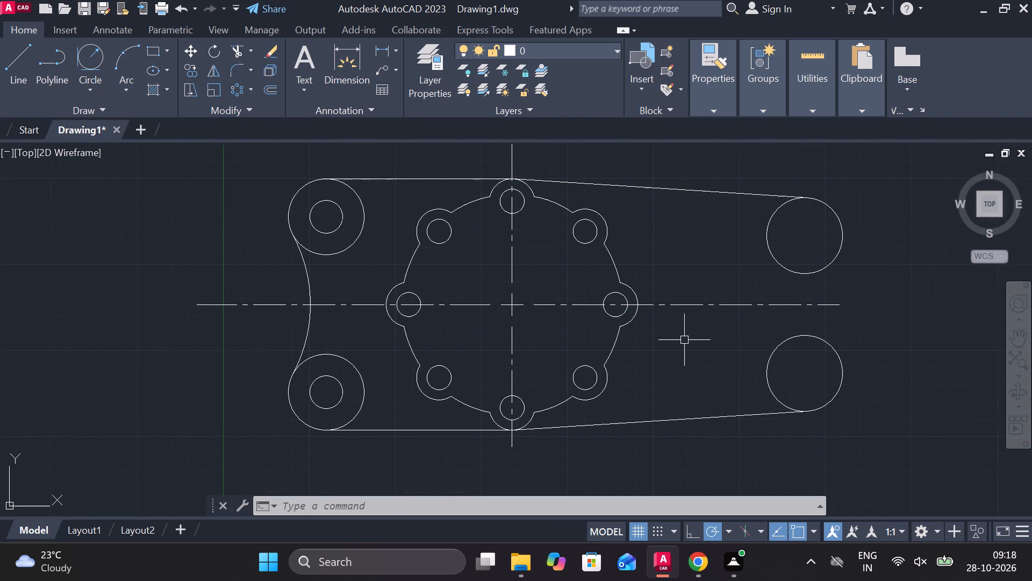
pyautogui.click(94, 67)
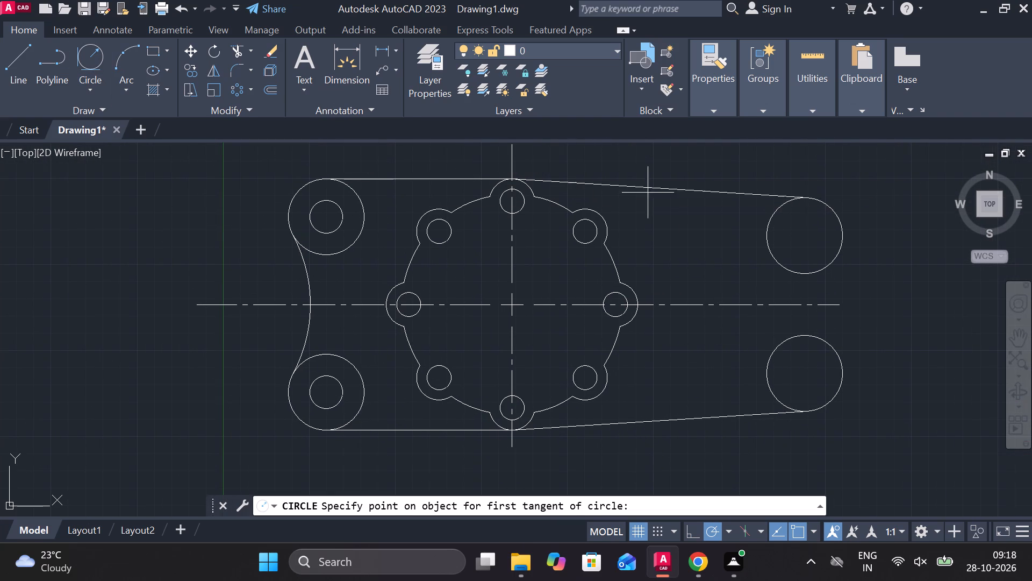
pyautogui.click(849, 227)
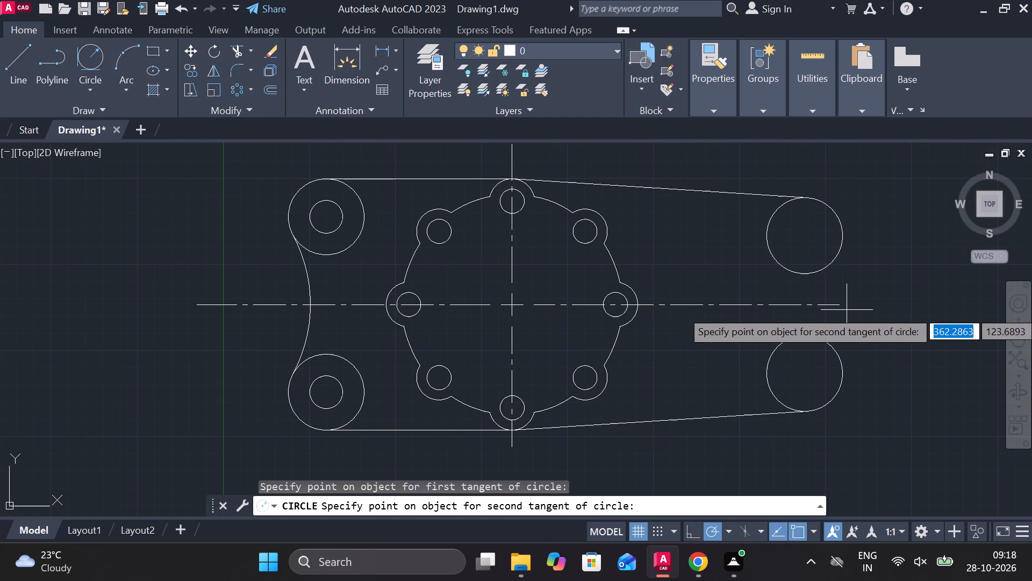
pyautogui.click(835, 357)
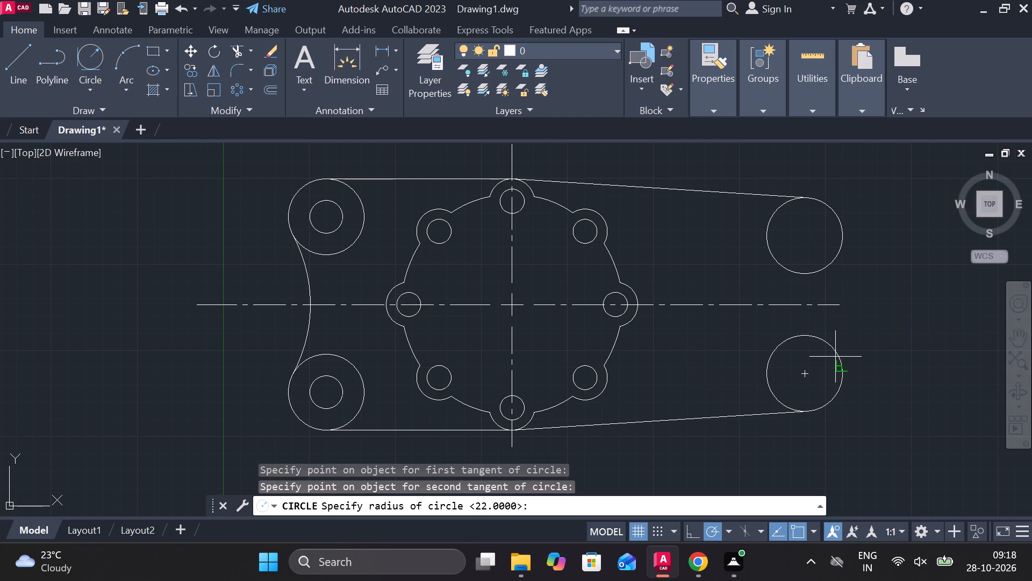
pyautogui.write('40')
pyautogui.press('Return')
# Trim away the outer part of the radius 40 circle, leaving the concave arc between the two radius 22 circles.
pyautogui.write('tr')
pyautogui.press('space')
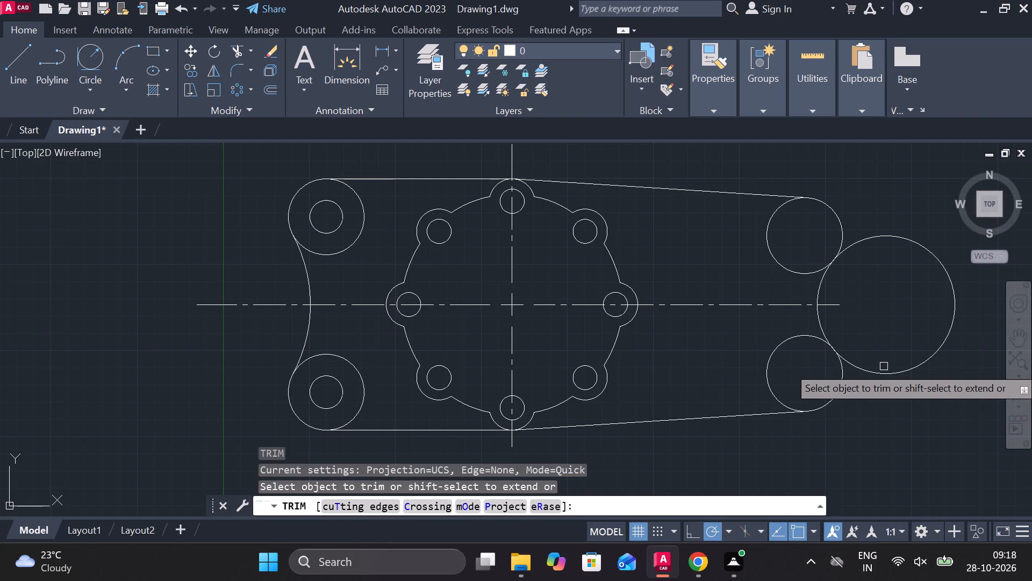
pyautogui.click(897, 374)
pyautogui.scroll(-2, 887, 348)
pyautogui.scroll(2, 887, 348)
pyautogui.press('Escape')
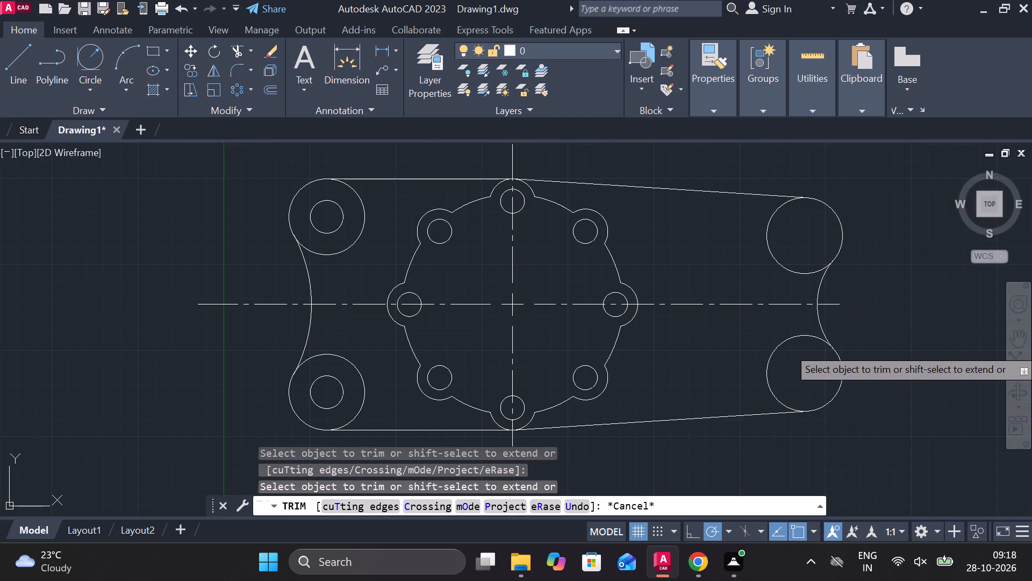
# Draw a smaller circle concentric with the upper radius 22 circle at the plate's right end.
pyautogui.write('c')
pyautogui.press('space')
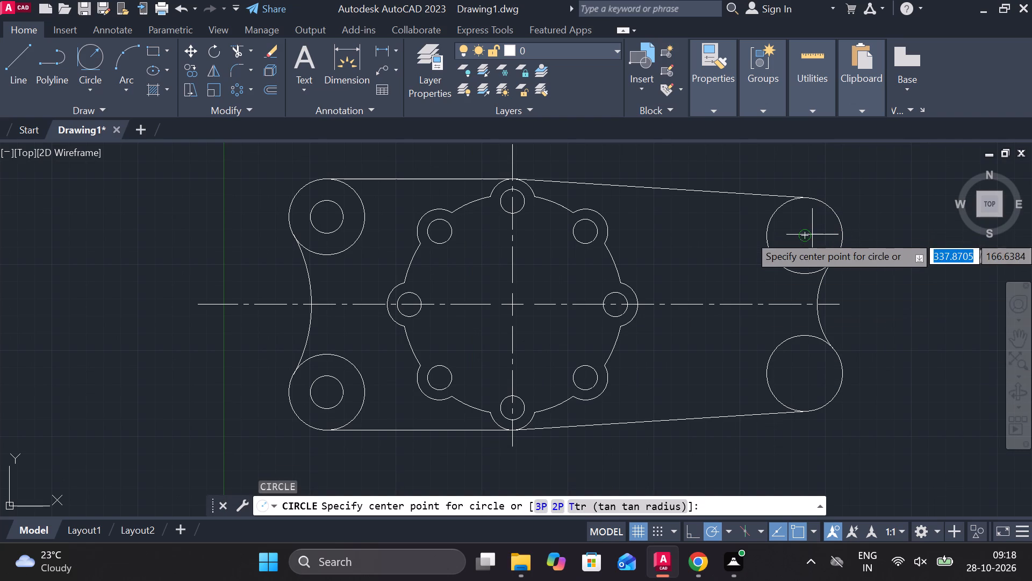
pyautogui.click(801, 235)
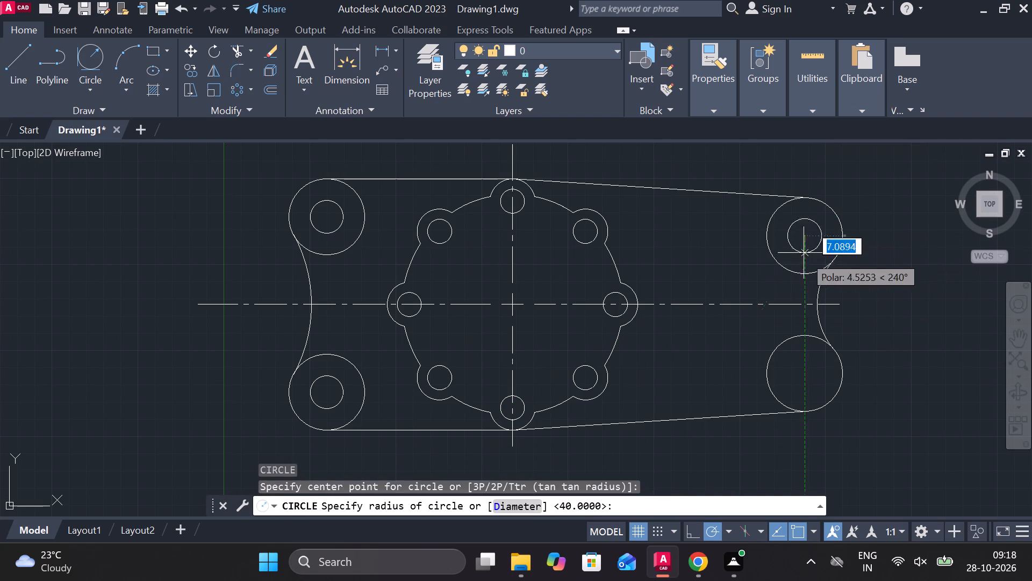
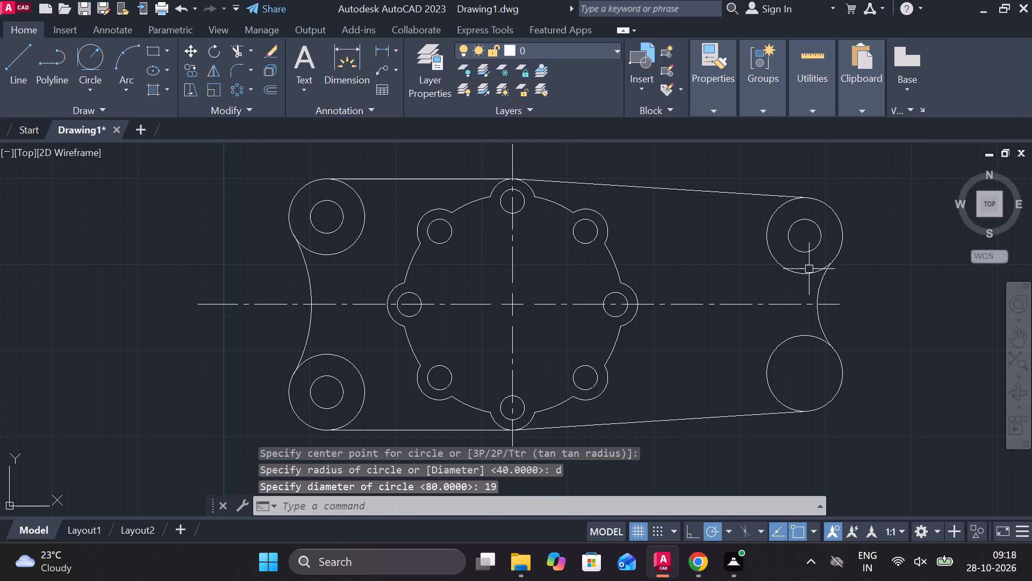
# Draw a smaller circle concentric with the lower radius 22 circle at the plate's right end.
pyautogui.write('c')
pyautogui.press('space')
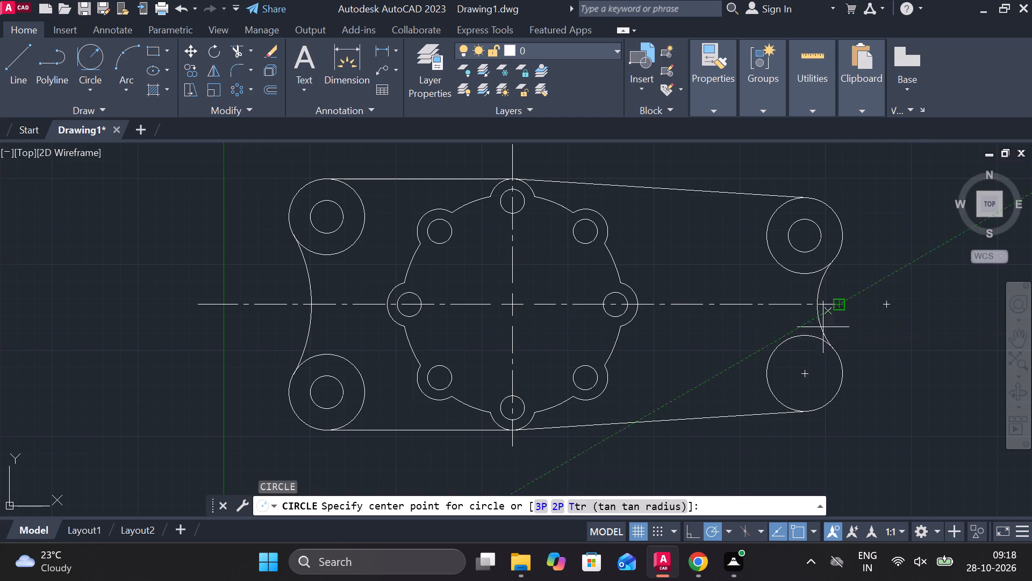
pyautogui.click(808, 370)
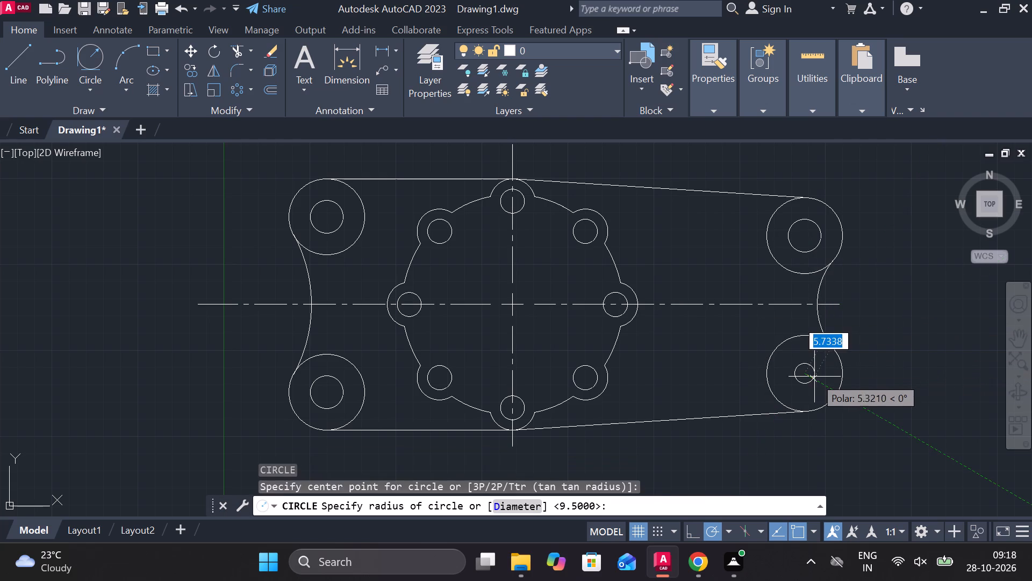
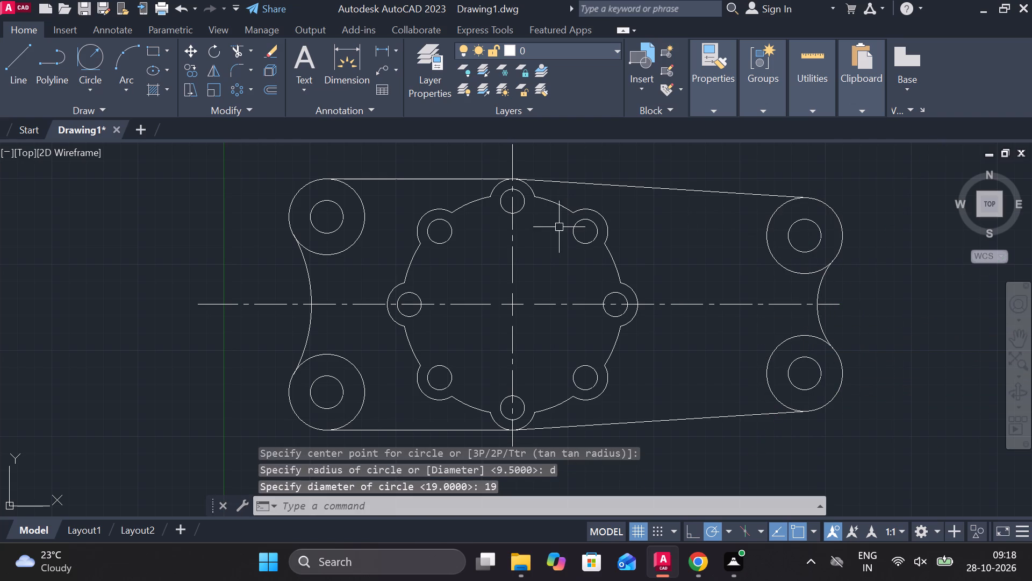
# Draw a short vertical line straight down from the intersection of the two centerlines at the middle of the lobed profile.
pyautogui.scroll(1, 656, 278)
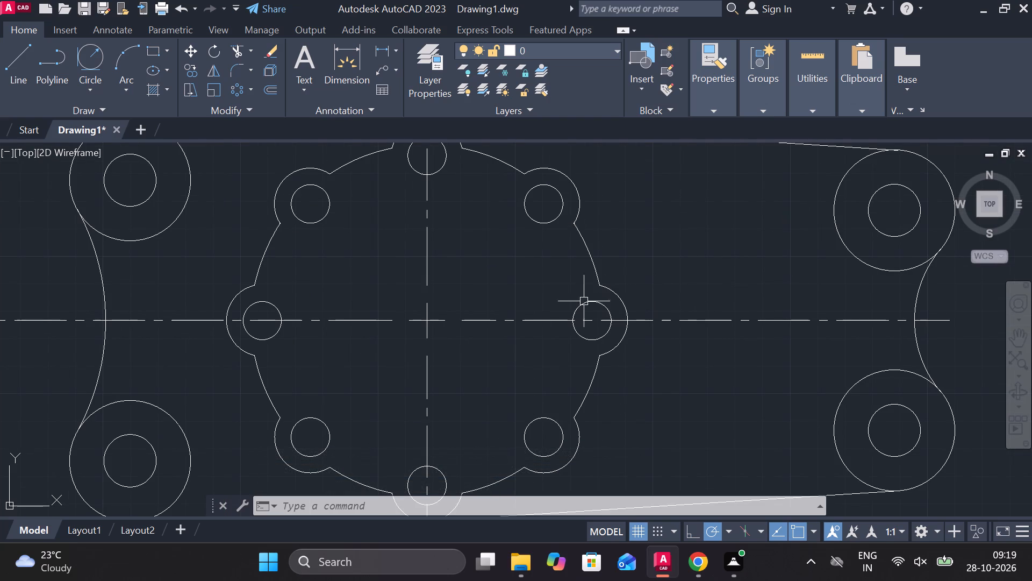
pyautogui.middleClick(494, 323)
pyautogui.press('l')
pyautogui.press('Return')
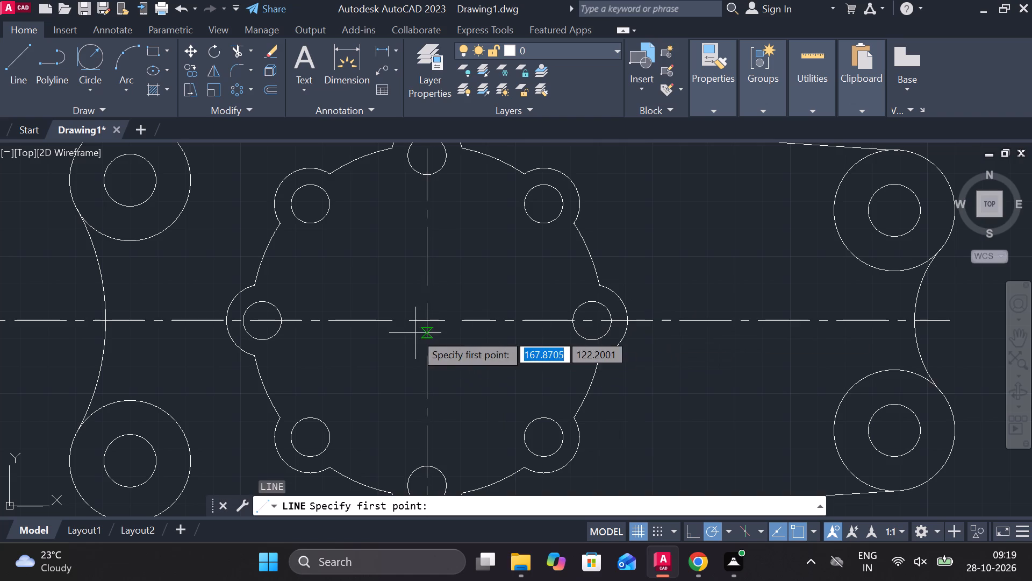
pyautogui.scroll(3, 415, 333)
pyautogui.click(464, 282)
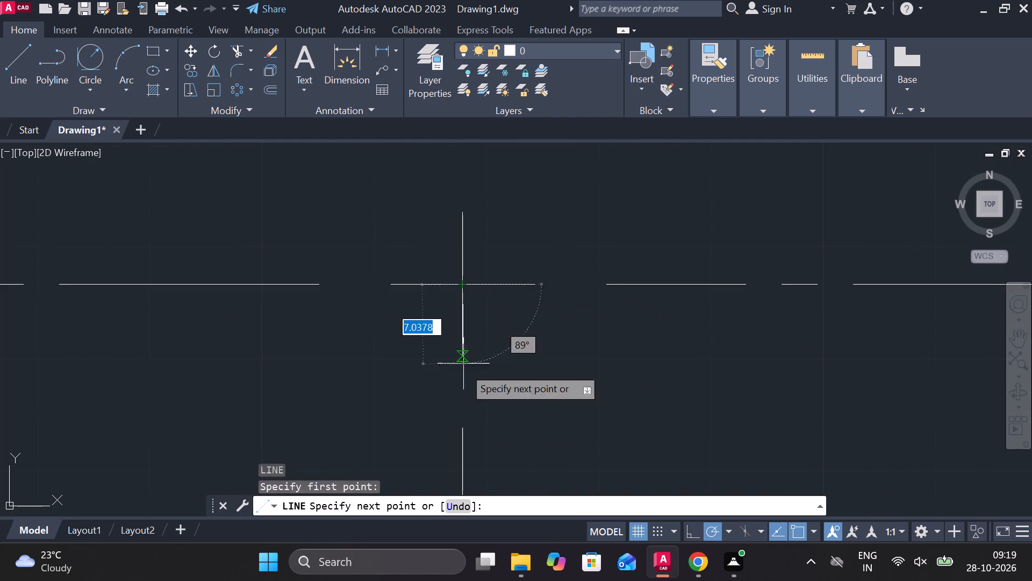
pyautogui.click(463, 378)
pyautogui.press('Escape')
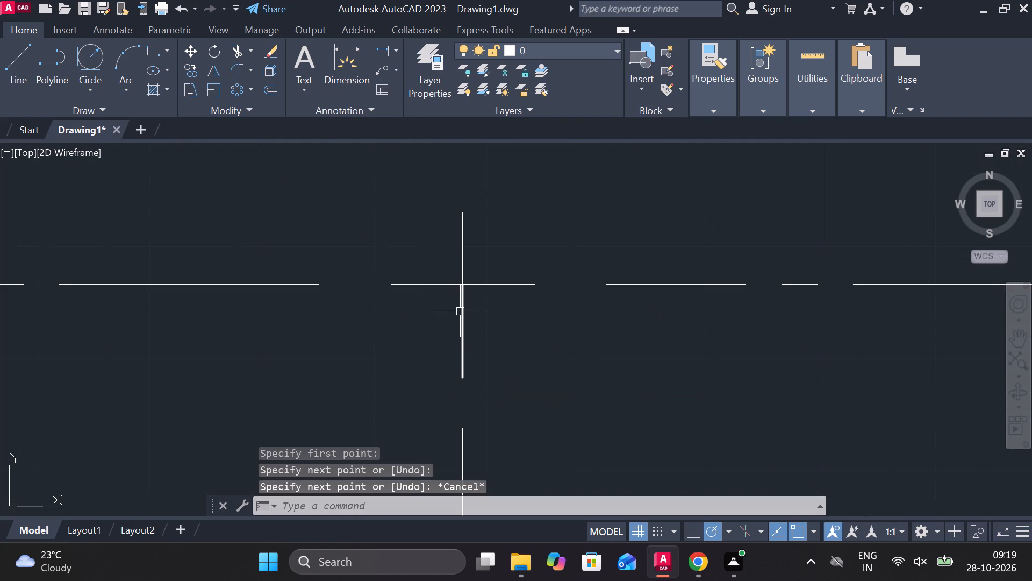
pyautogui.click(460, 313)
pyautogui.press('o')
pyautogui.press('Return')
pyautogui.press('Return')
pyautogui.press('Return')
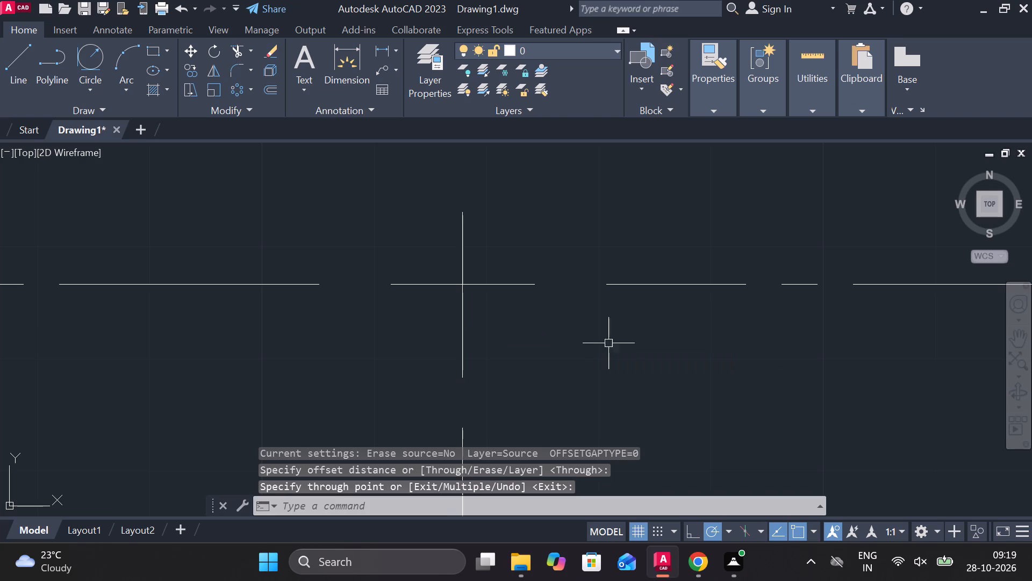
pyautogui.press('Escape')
# Offset the short vertical line at the centerline intersection by 100 toward the plate's right end.
pyautogui.click(464, 323)
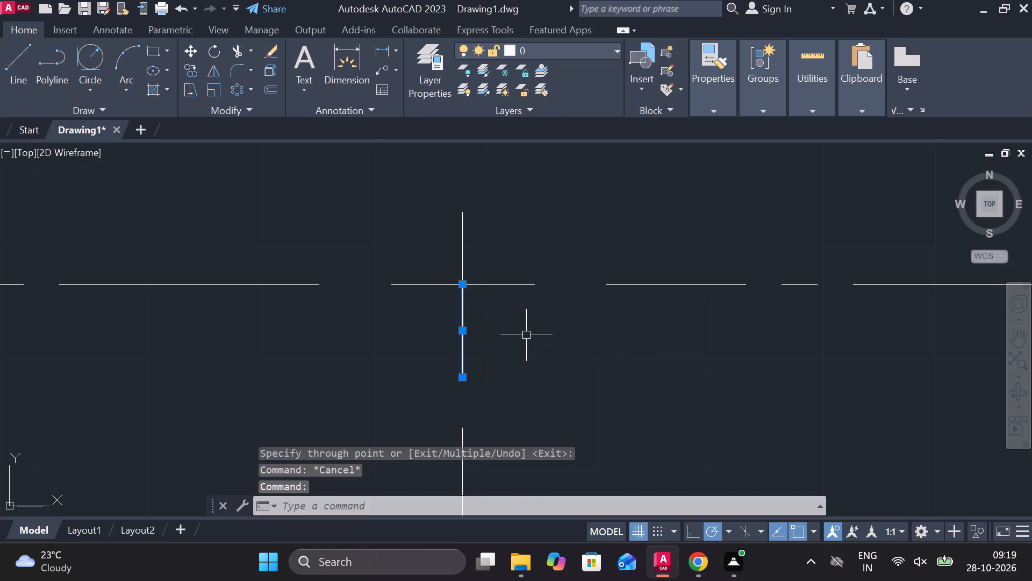
pyautogui.press('o')
pyautogui.press('Return')
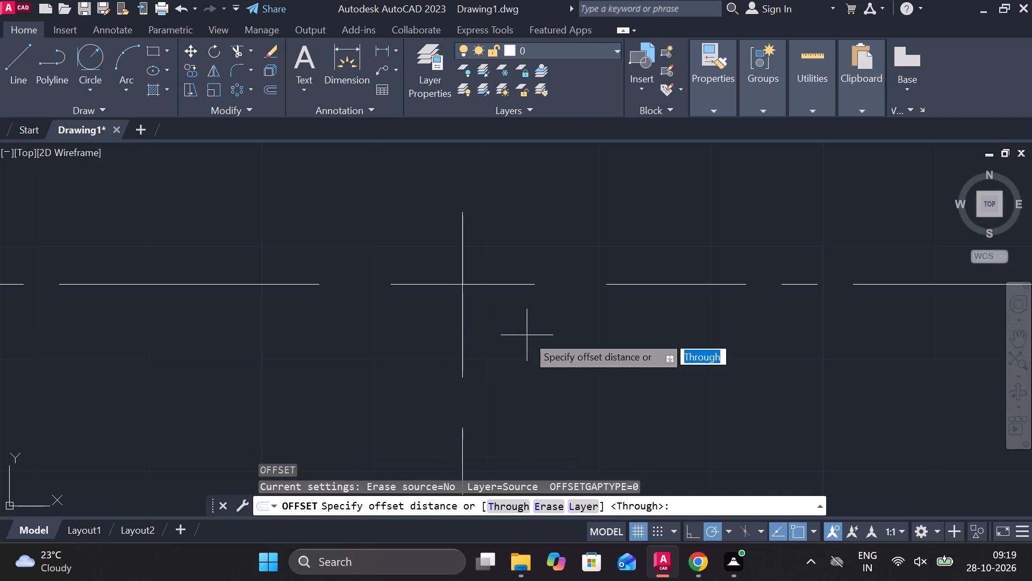
pyautogui.press('Return')
pyautogui.press('1')
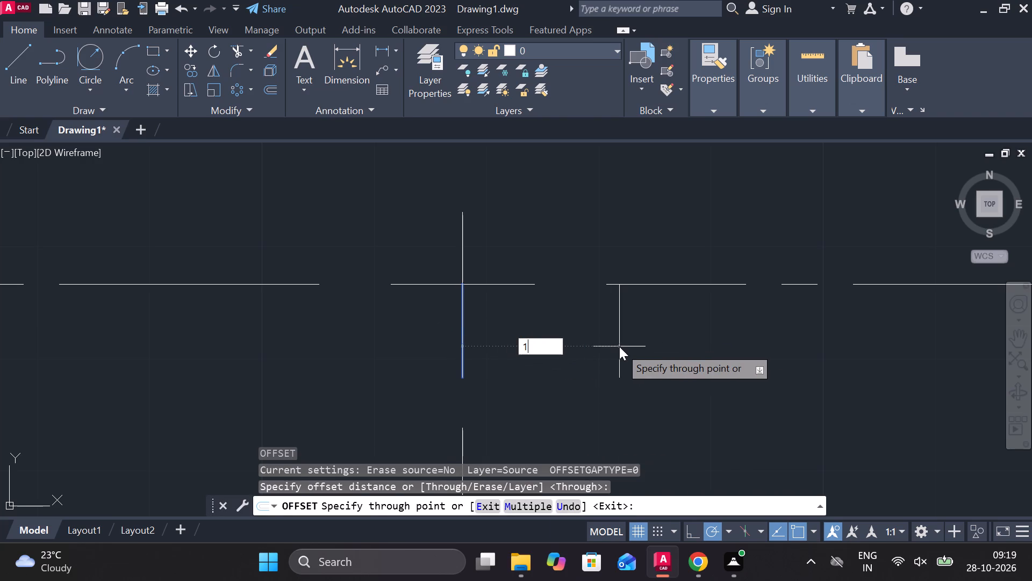
pyautogui.write('00')
pyautogui.press('Return')
pyautogui.scroll(-4, 619, 346)
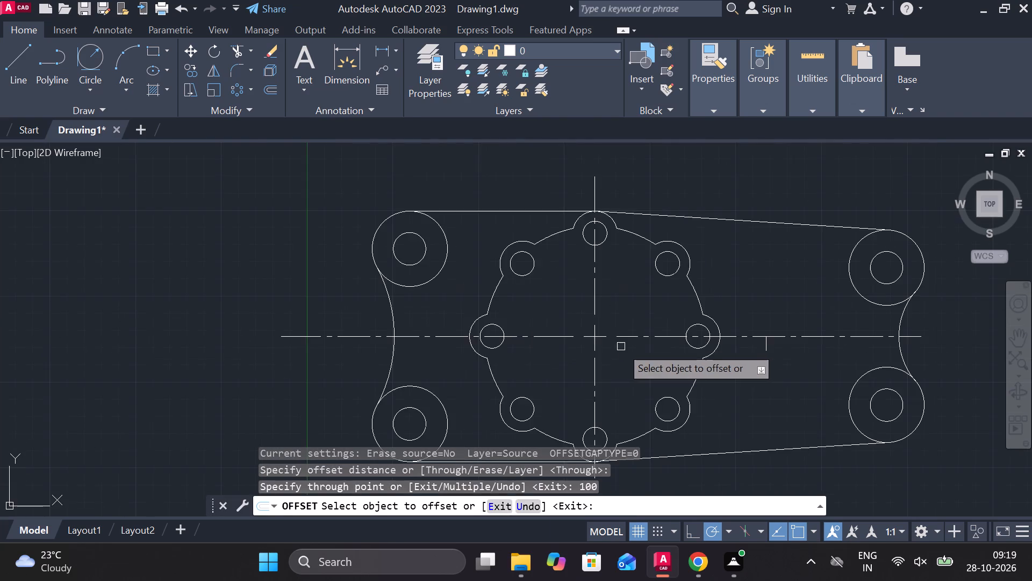
pyautogui.scroll(5, 765, 344)
pyautogui.moveTo(751, 375); pyautogui.dragTo(660, 399, button='middle')
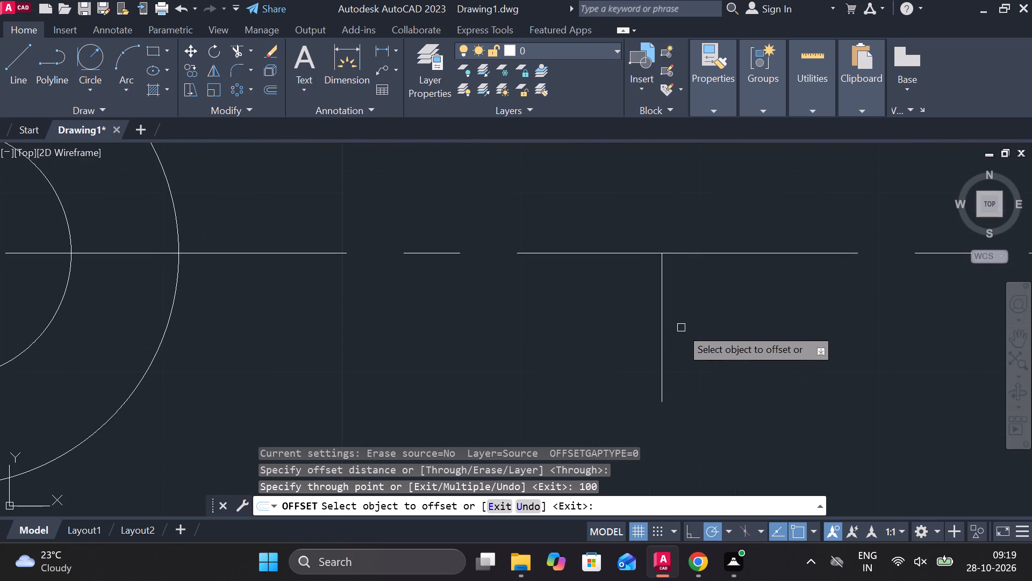
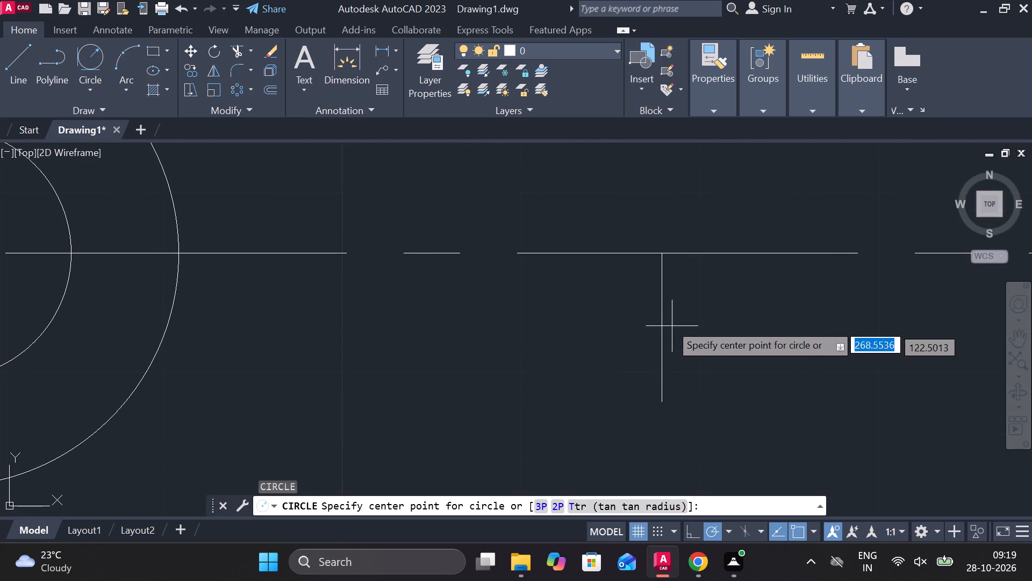
# Draw a circle of radius 21 centered where the offset vertical reference line meets the horizontal centerline.
pyautogui.click(660, 249)
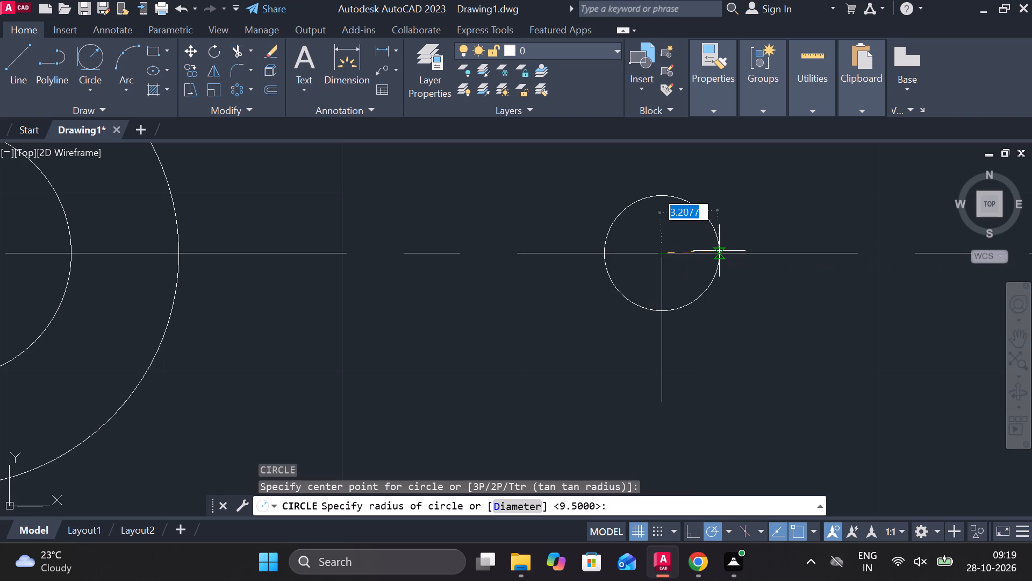
pyautogui.write('21')
pyautogui.press('space')
# Draw a second circle concentric with the radius 21 circle, centered on the top end of the offset reference line.
pyautogui.scroll(-4, 719, 251)
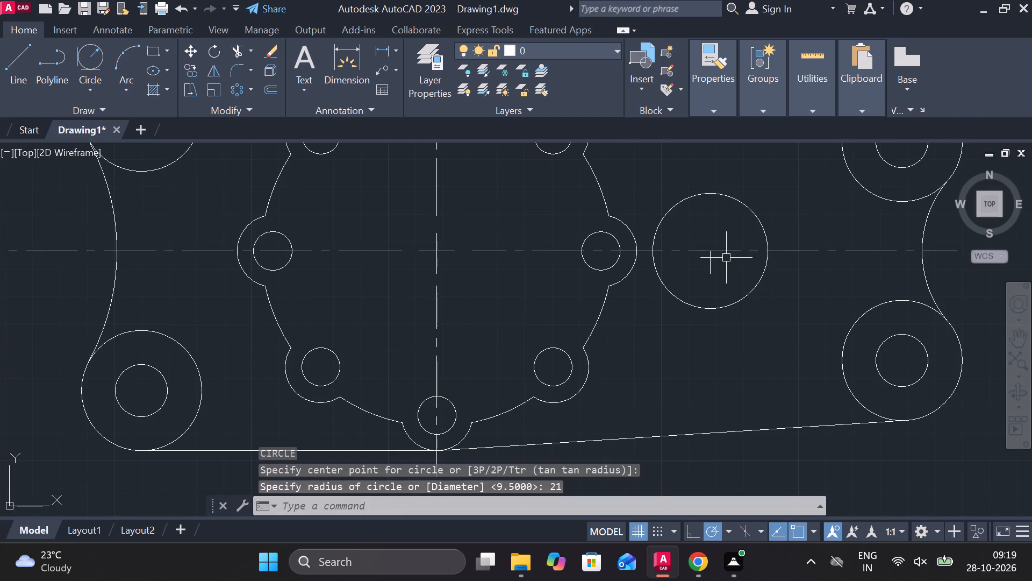
pyautogui.write('c')
pyautogui.press('space')
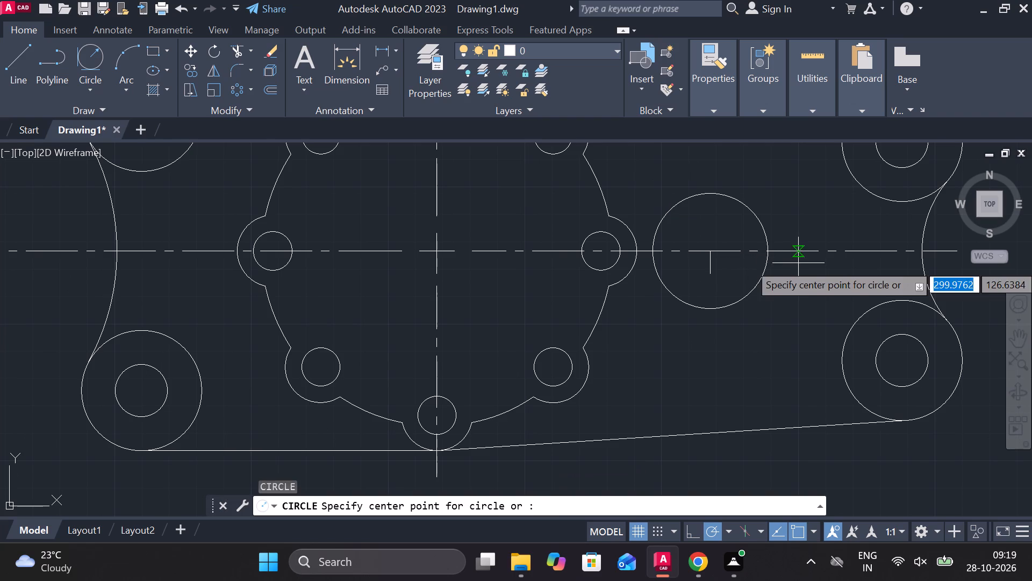
pyautogui.click(713, 250)
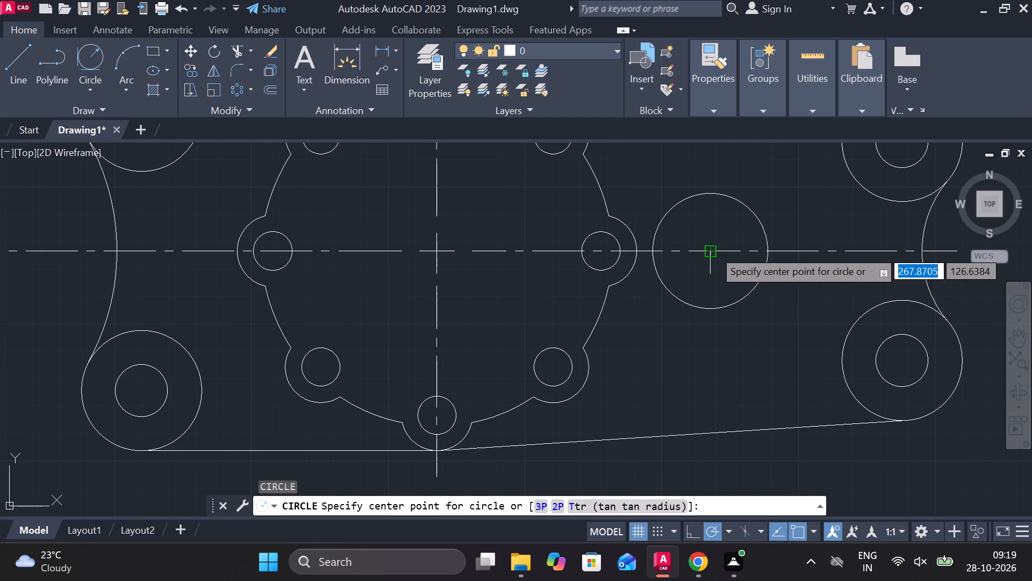
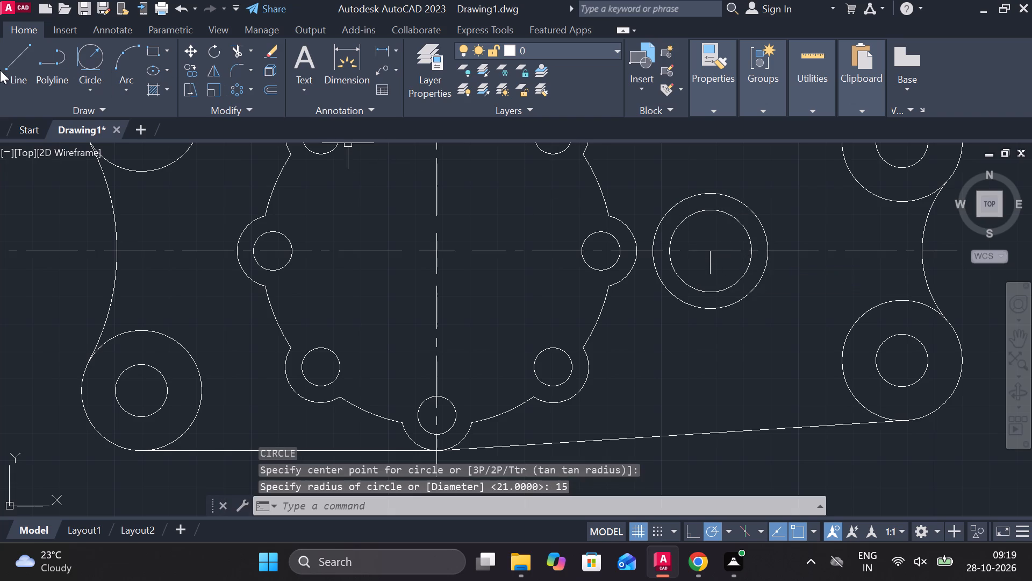
# Draw a line starting from the shared center of the two large concentric circles on the horizontal centerline.
pyautogui.click(27, 61)
pyautogui.moveTo(769, 342); pyautogui.dragTo(682, 349, button='middle')
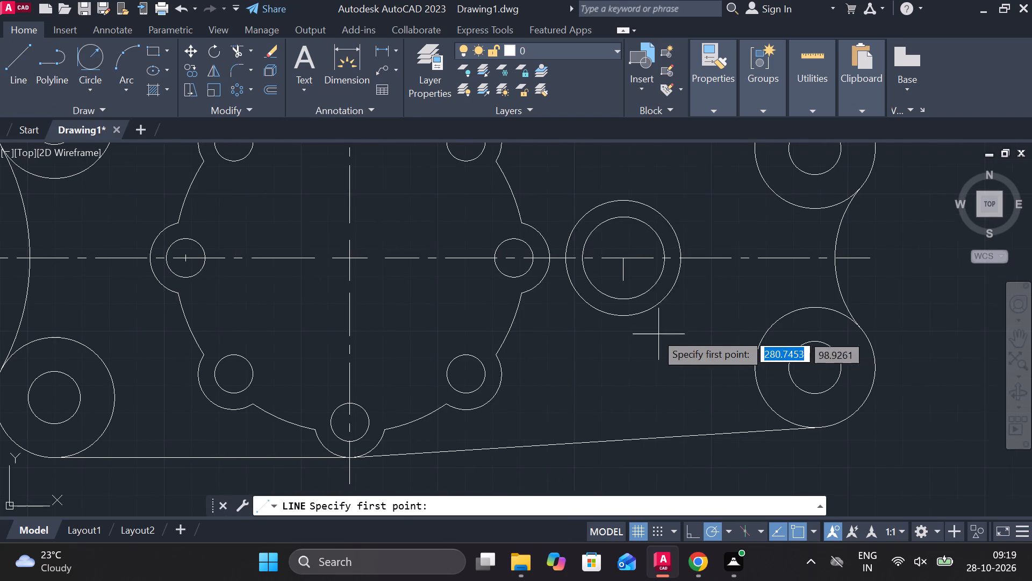
pyautogui.scroll(2, 651, 331)
pyautogui.moveTo(638, 233); pyautogui.dragTo(619, 284, button='middle')
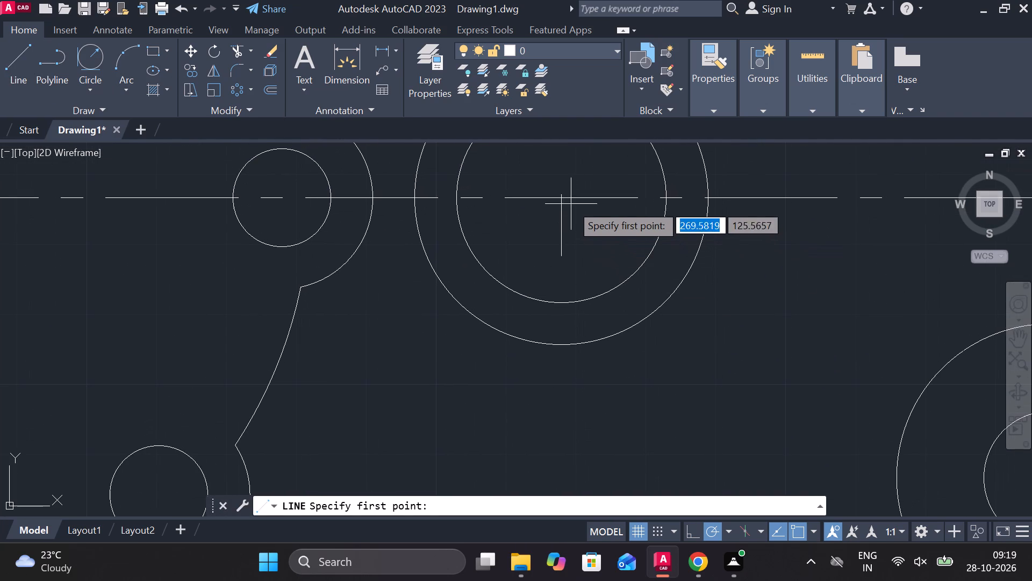
pyautogui.click(562, 193)
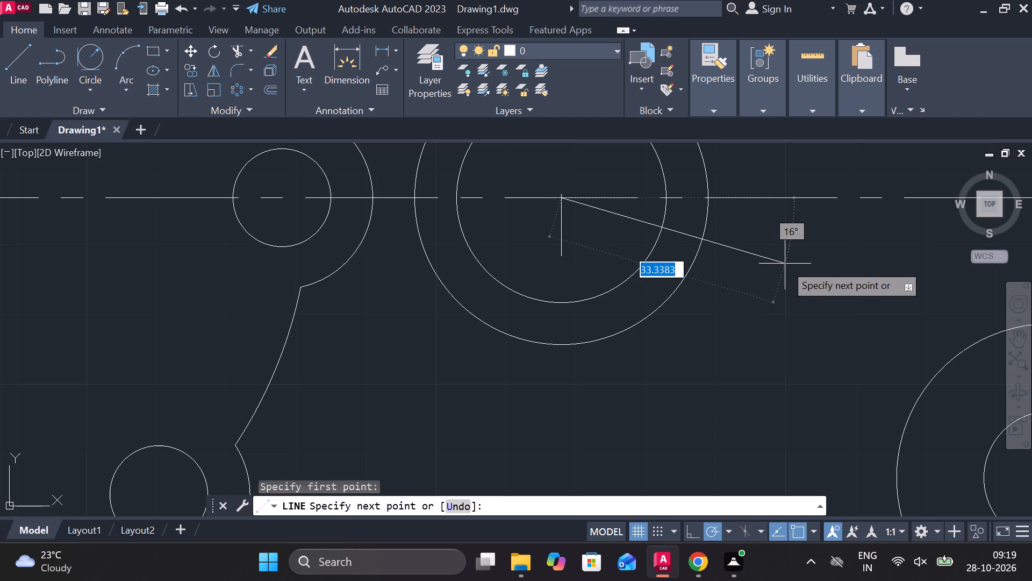
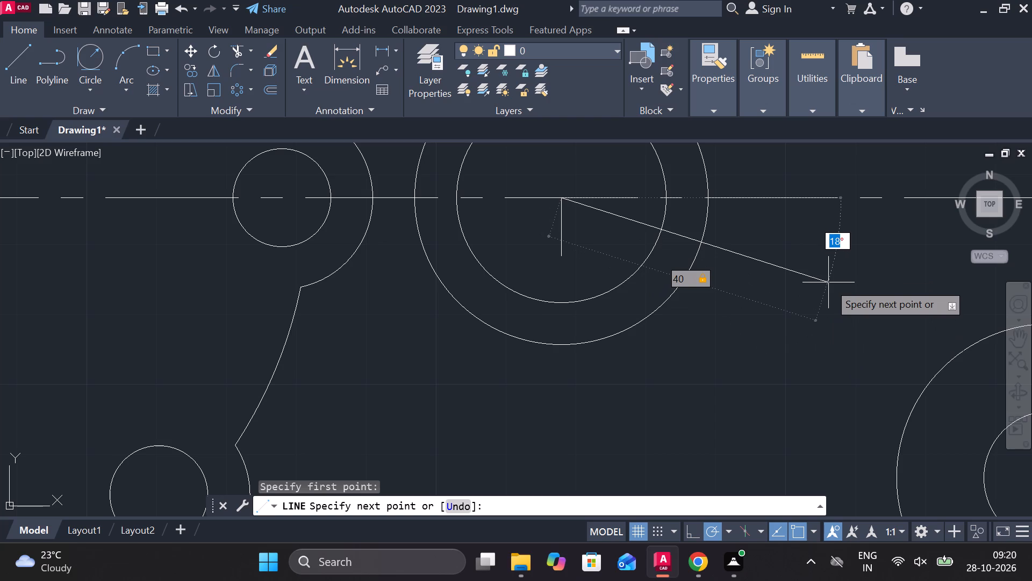
# Finish the line from the concentric circles' center with length 40, sloping 15° below the horizontal centerline towards the lobe.
pyautogui.write('15')
pyautogui.press('Return')
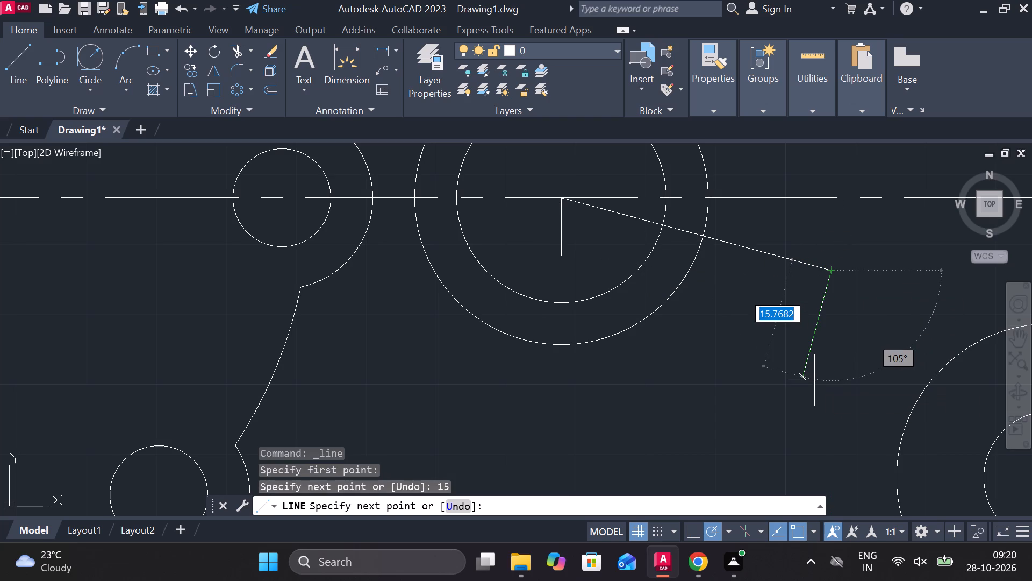
pyautogui.press('Escape')
# Copy the two large concentric circles from their shared center to the far endpoint of the sloped line.
pyautogui.click(622, 282)
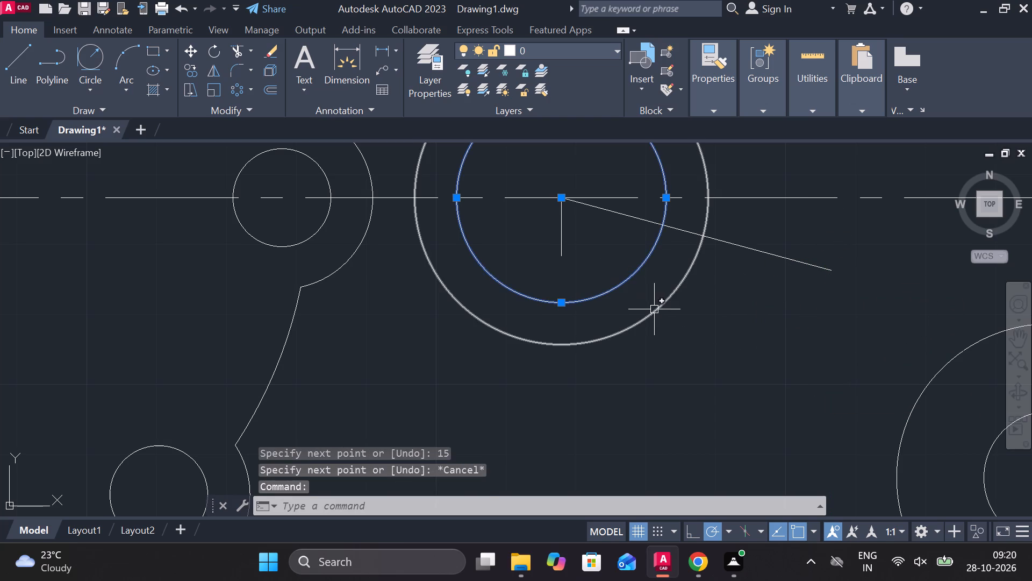
pyautogui.click(654, 309)
pyautogui.write('co')
pyautogui.press('Return')
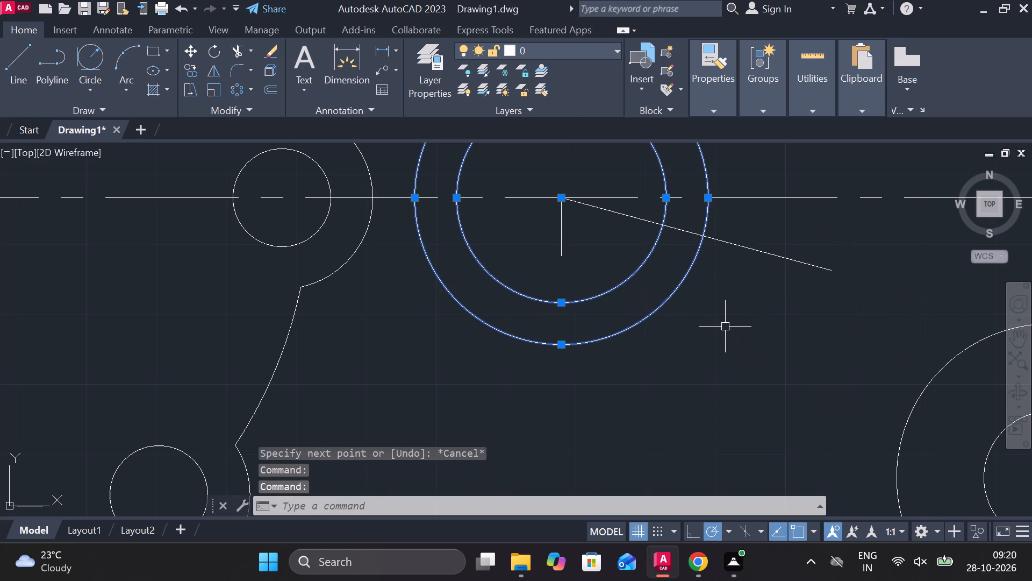
pyautogui.click(562, 202)
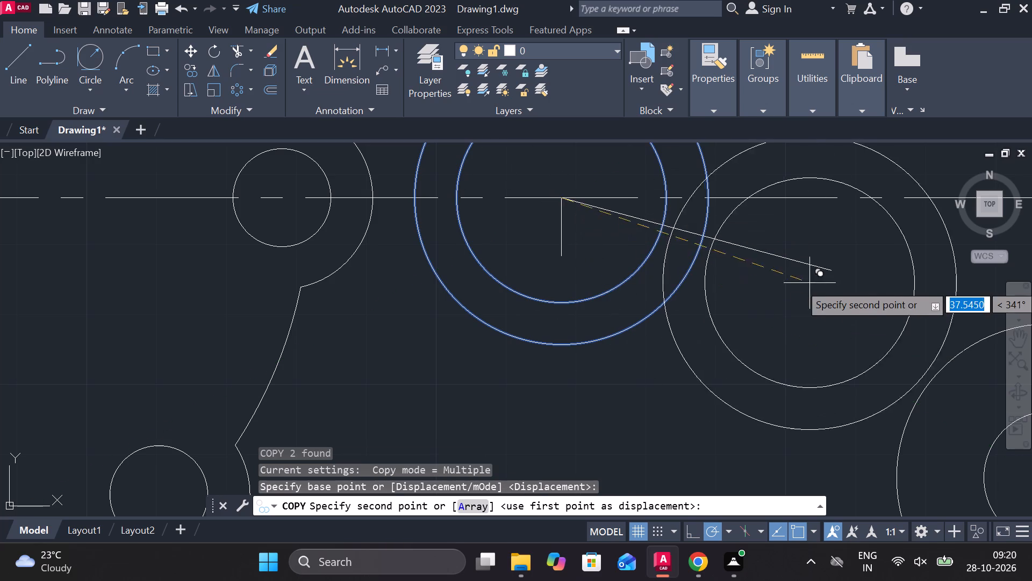
pyautogui.click(829, 273)
pyautogui.scroll(-3, 754, 311)
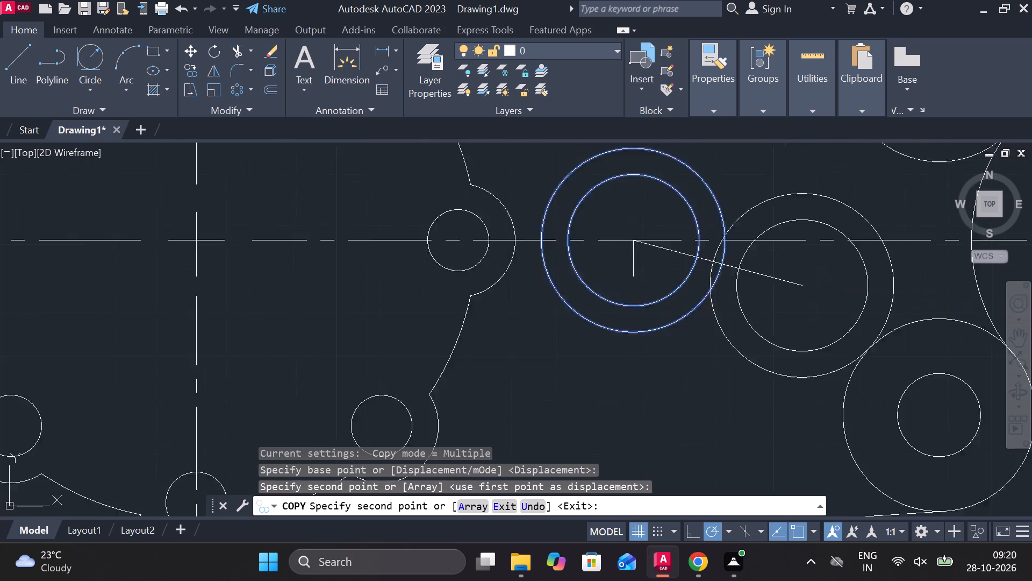
pyautogui.scroll(3, 754, 311)
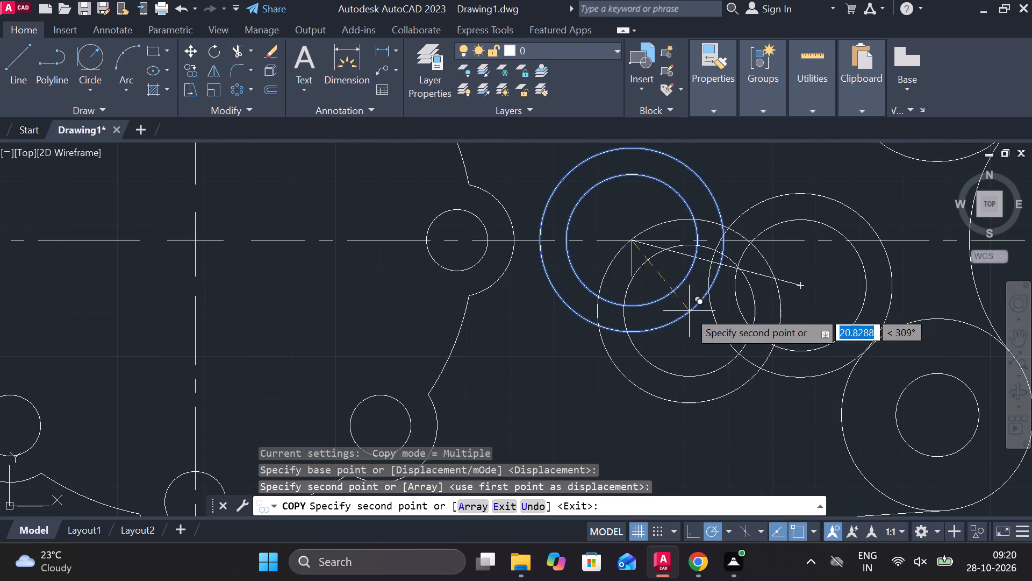
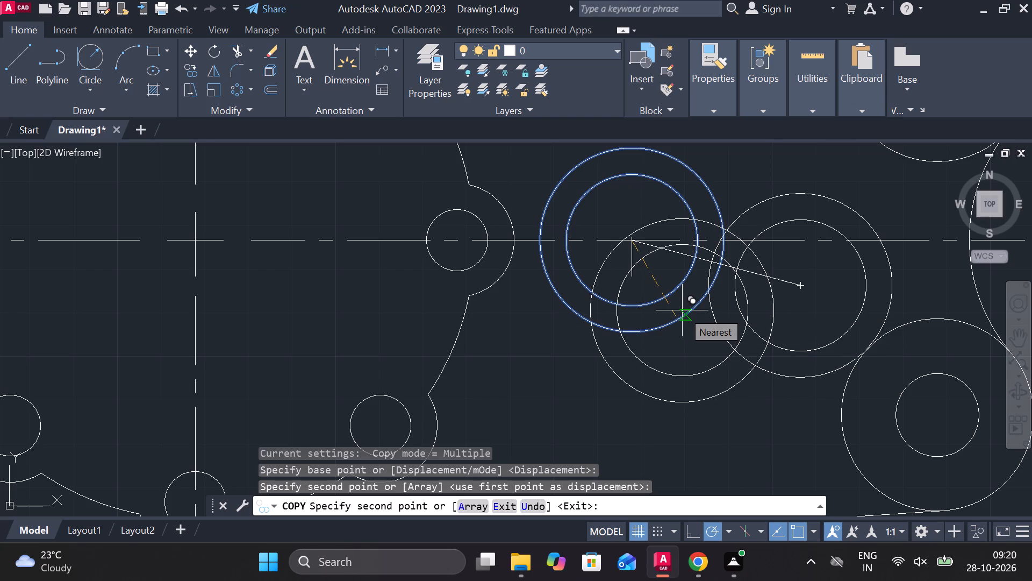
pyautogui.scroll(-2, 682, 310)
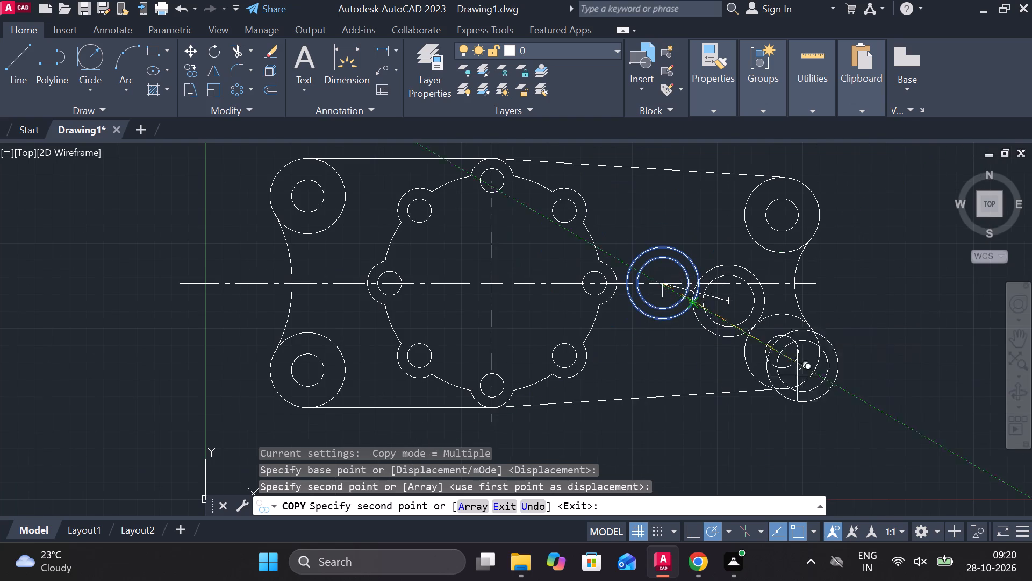
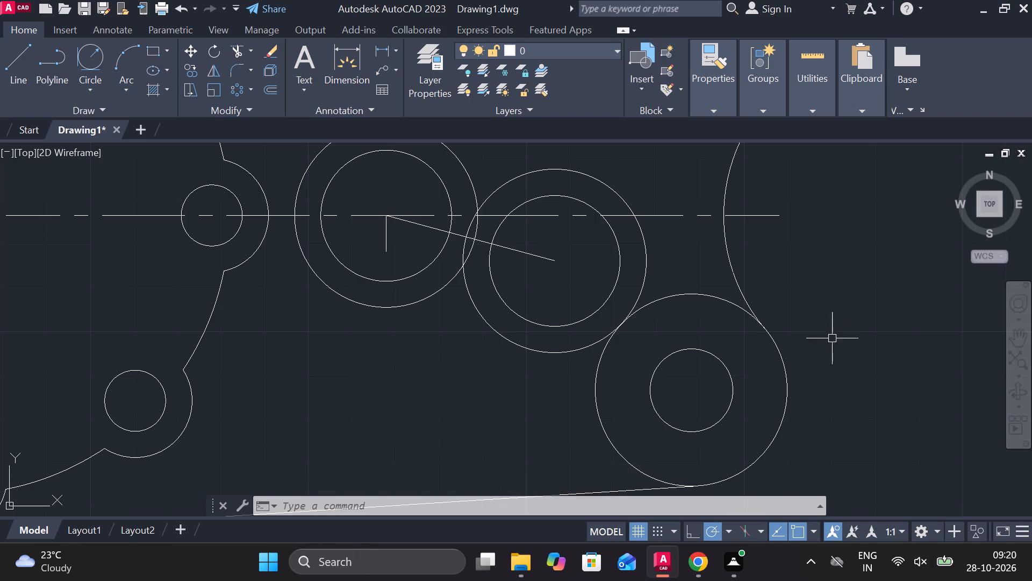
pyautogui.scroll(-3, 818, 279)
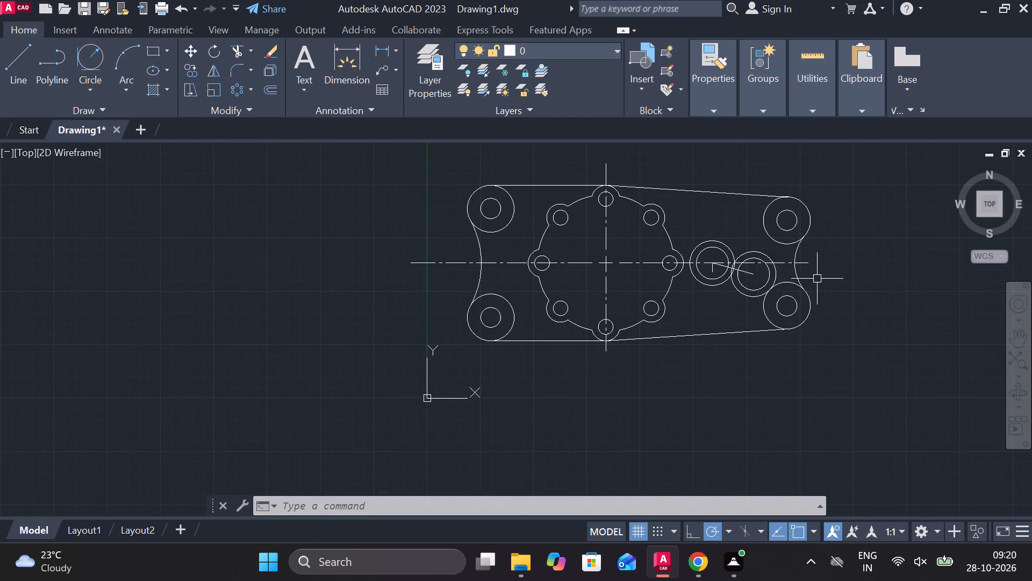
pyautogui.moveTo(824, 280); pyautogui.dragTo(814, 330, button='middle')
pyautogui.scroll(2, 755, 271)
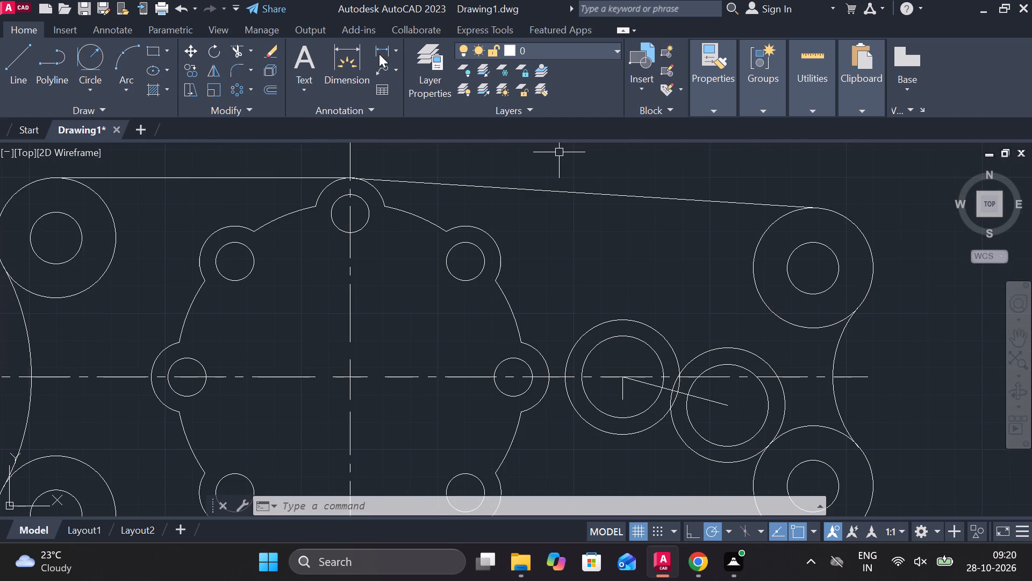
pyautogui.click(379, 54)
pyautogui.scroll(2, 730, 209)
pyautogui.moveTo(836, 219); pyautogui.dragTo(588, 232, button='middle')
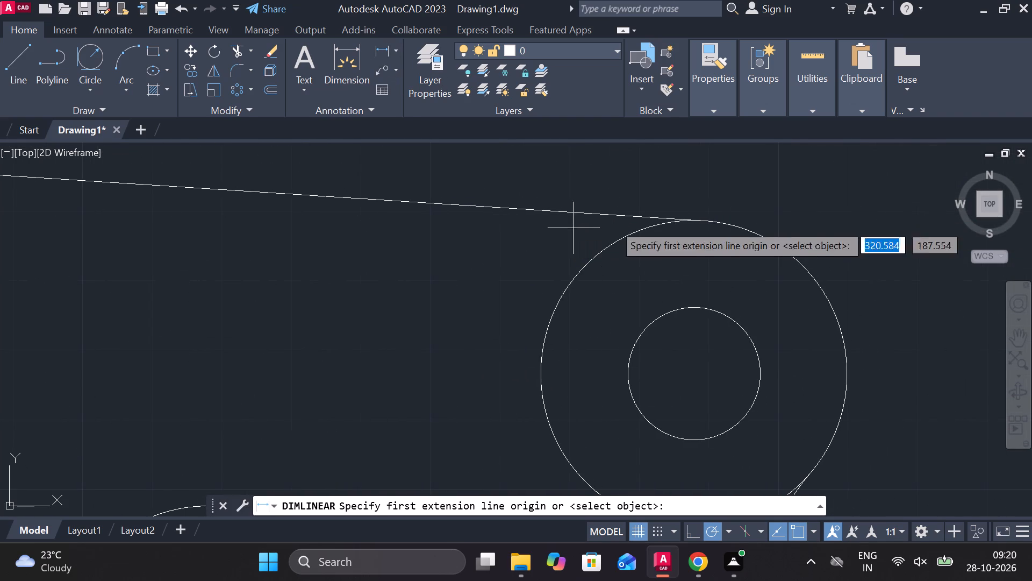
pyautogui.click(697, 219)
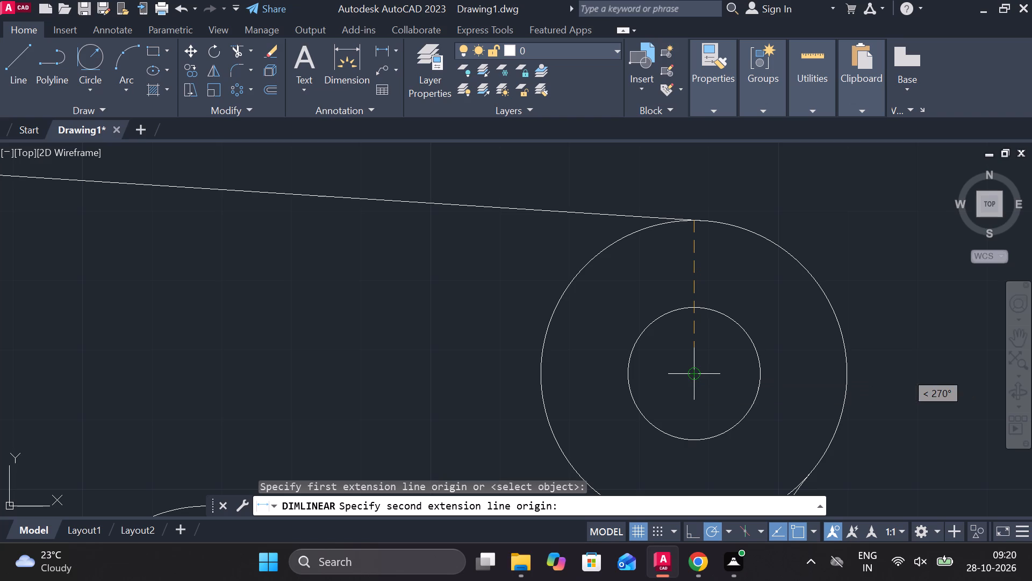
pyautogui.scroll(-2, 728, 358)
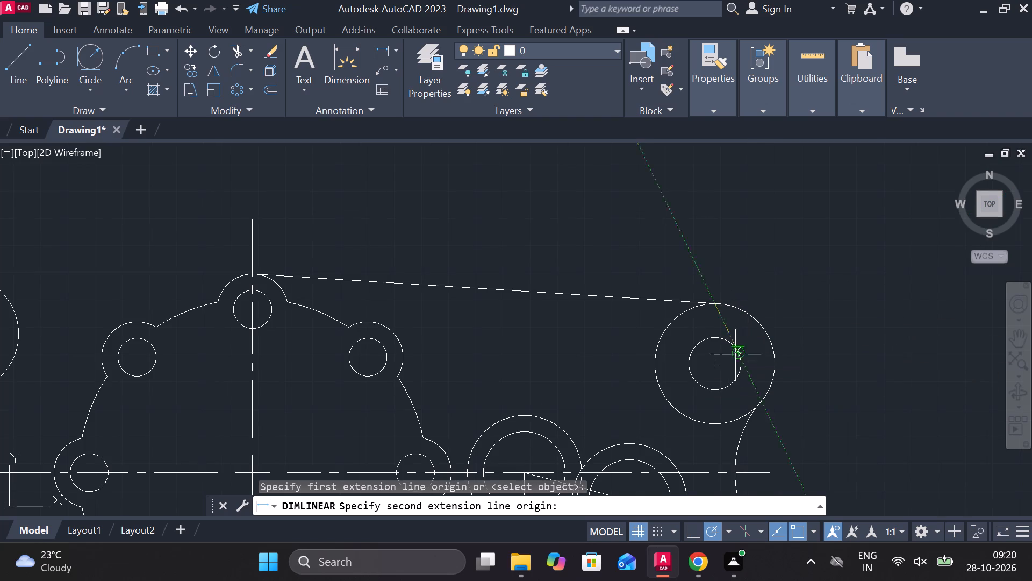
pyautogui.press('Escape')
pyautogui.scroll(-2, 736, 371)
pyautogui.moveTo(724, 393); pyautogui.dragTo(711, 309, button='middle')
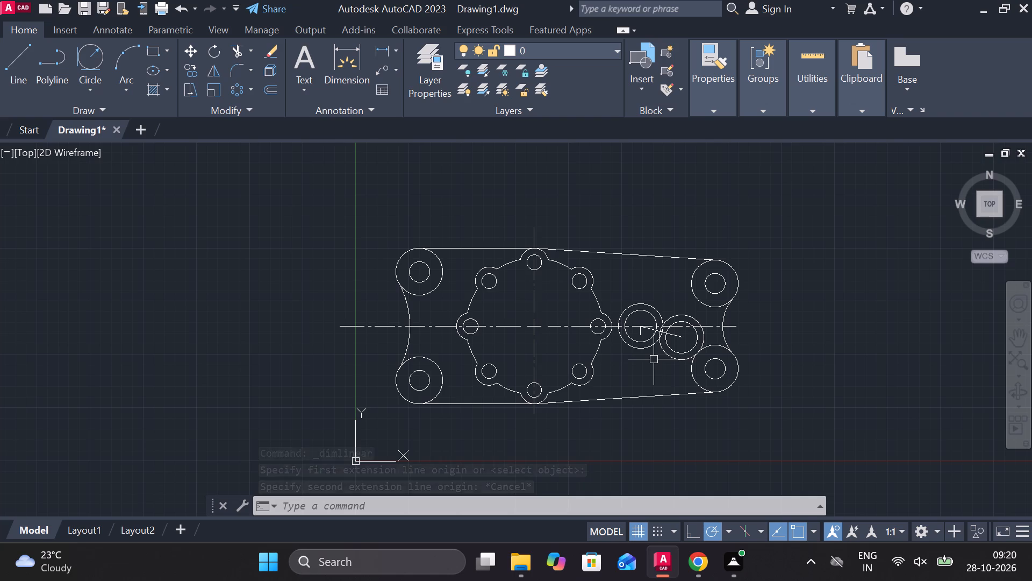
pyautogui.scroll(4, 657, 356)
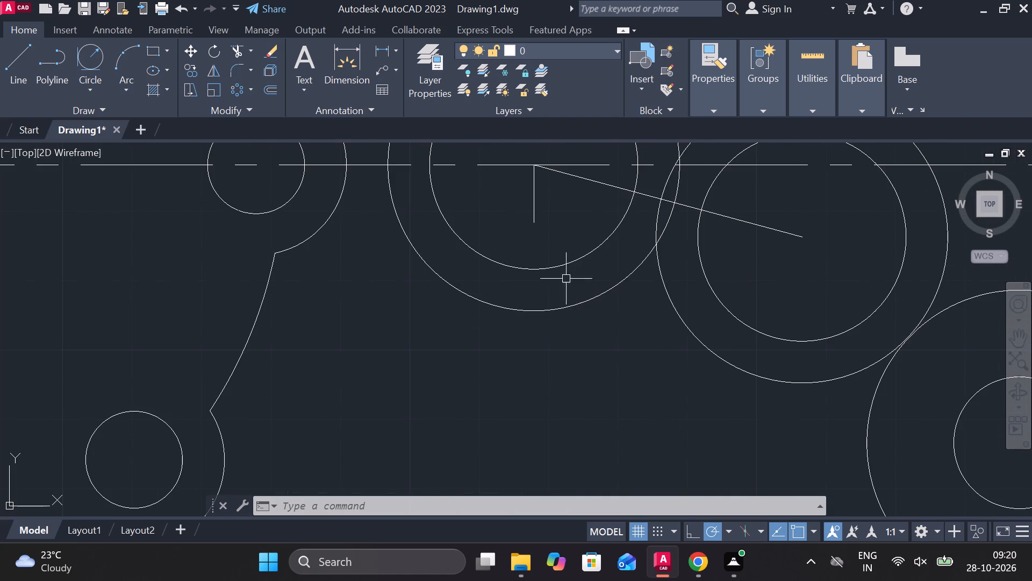
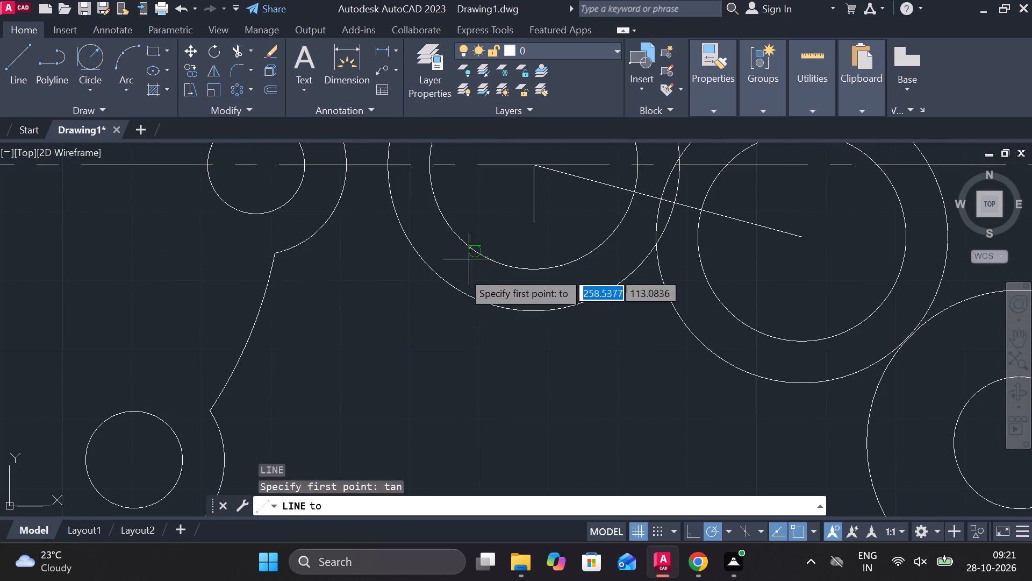
# Draw a line tangent to the lower sides of the two inner circles joined by the 15° sloped line.
pyautogui.click(498, 256)
pyautogui.write('tan')
pyautogui.press('space')
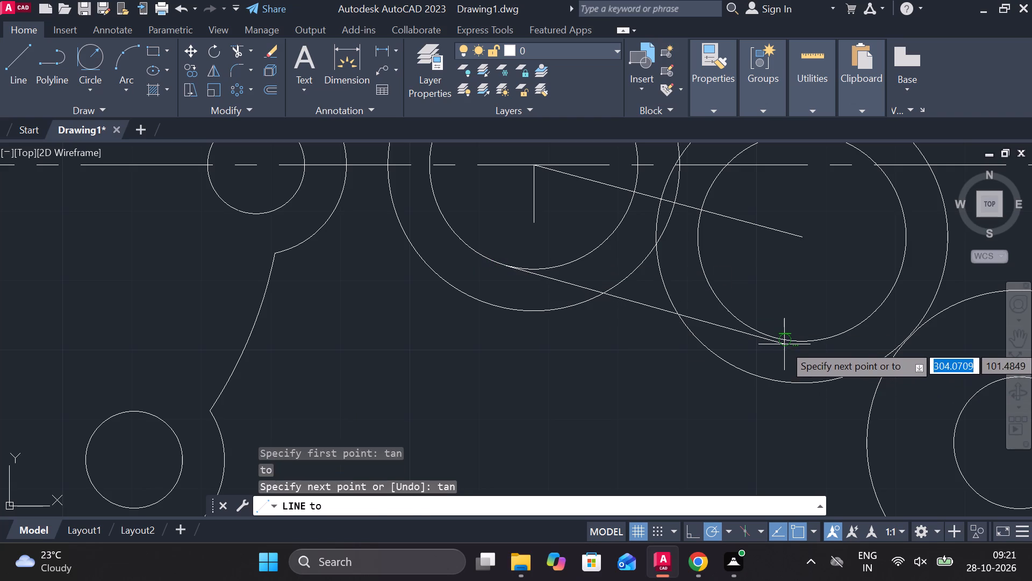
pyautogui.click(784, 344)
pyautogui.press('Escape')
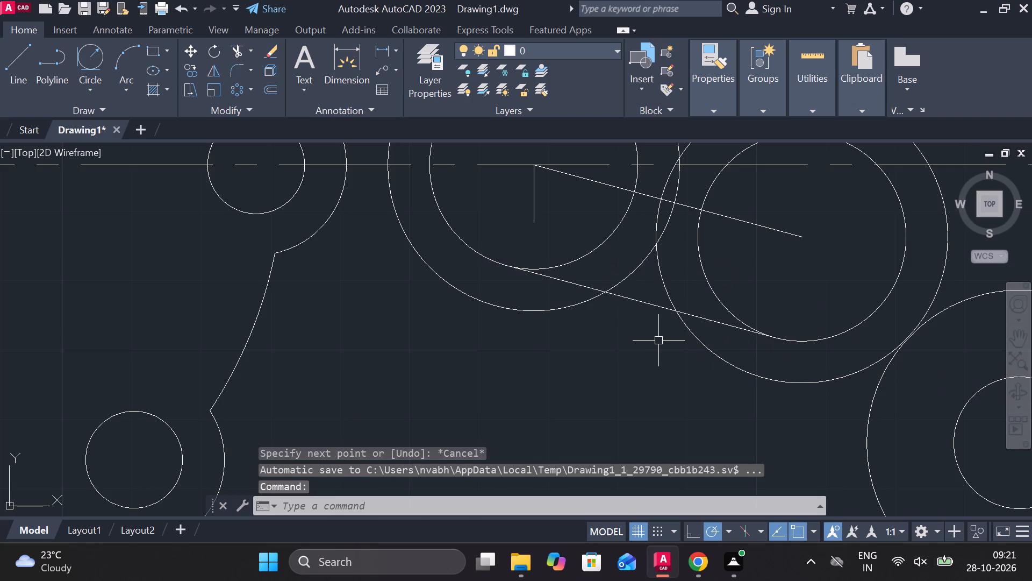
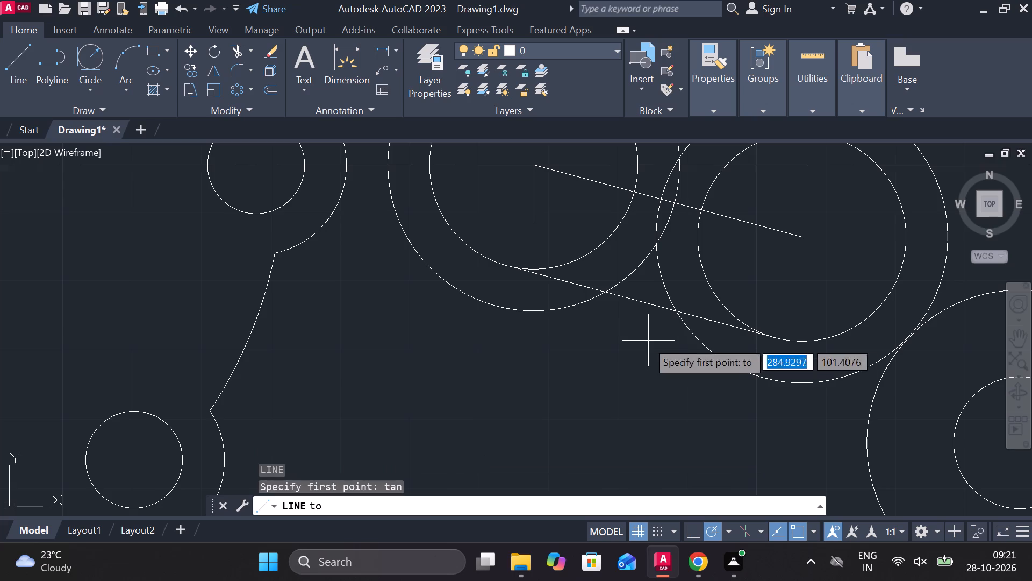
# Draw a line tangent to the lower sides of the two outer circles joined by the 15° sloped line.
pyautogui.click(477, 294)
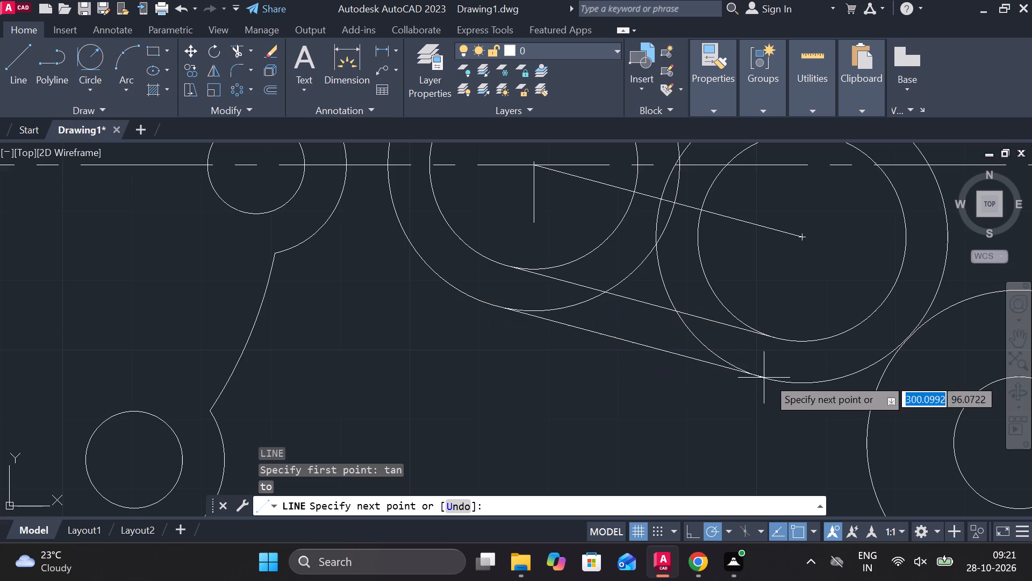
pyautogui.write('tan')
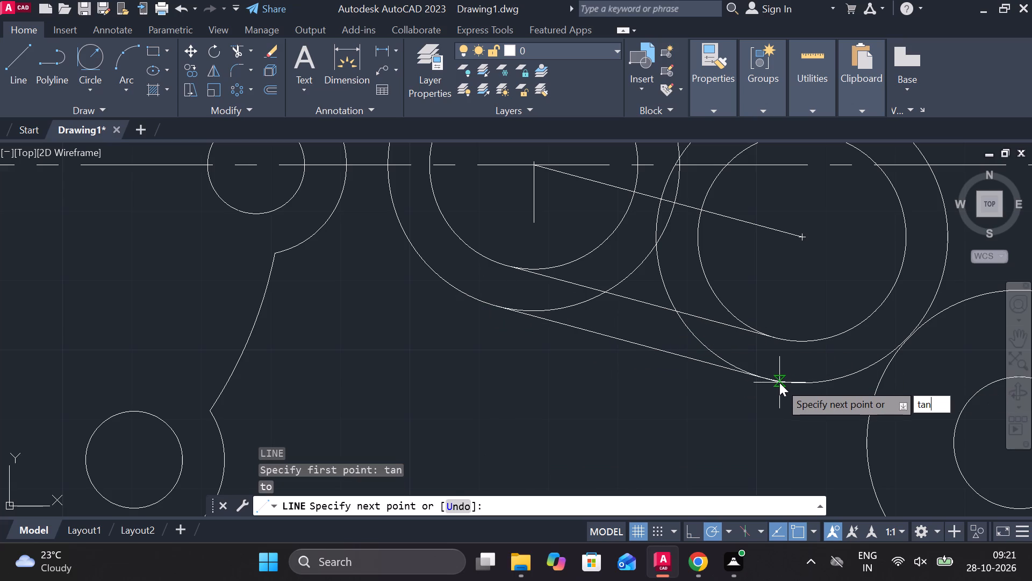
pyautogui.press('space')
pyautogui.click(763, 382)
pyautogui.press('Escape')
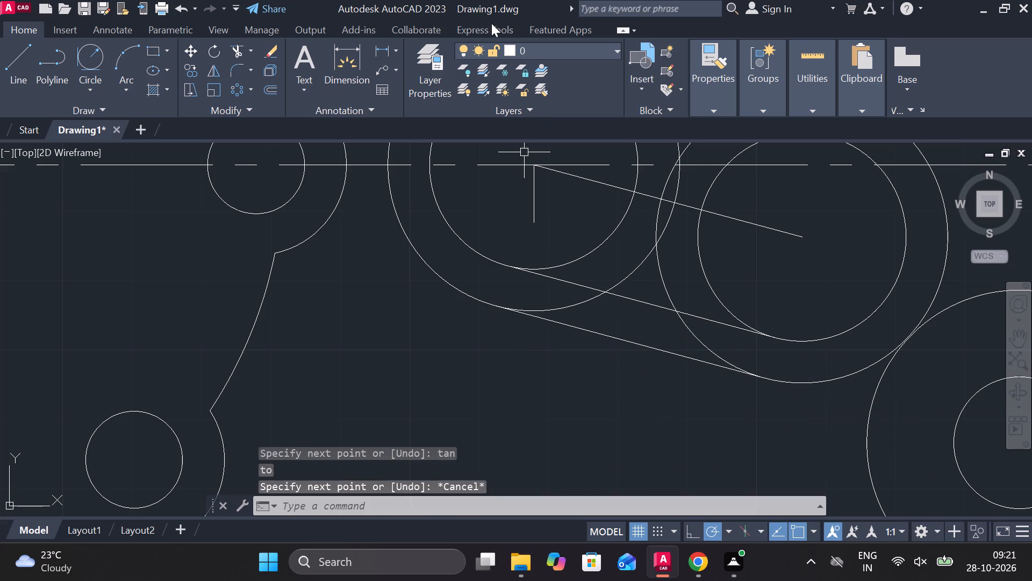
# Check the spacing between the two lower tangent lines with a temporary linear dimension.
pyautogui.click(380, 46)
pyautogui.click(644, 305)
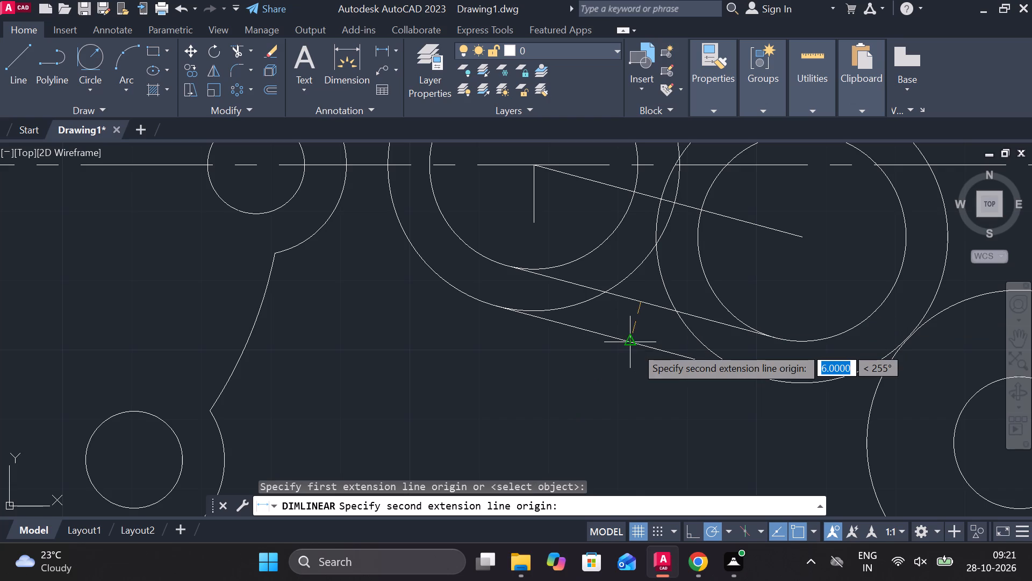
pyautogui.click(635, 346)
pyautogui.press('Escape')
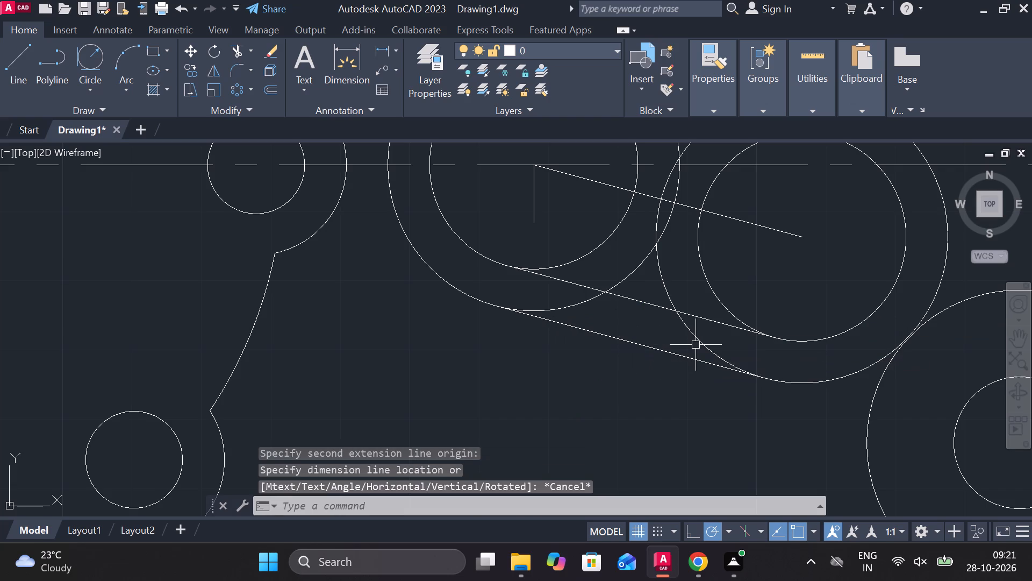
pyautogui.scroll(-2, 697, 344)
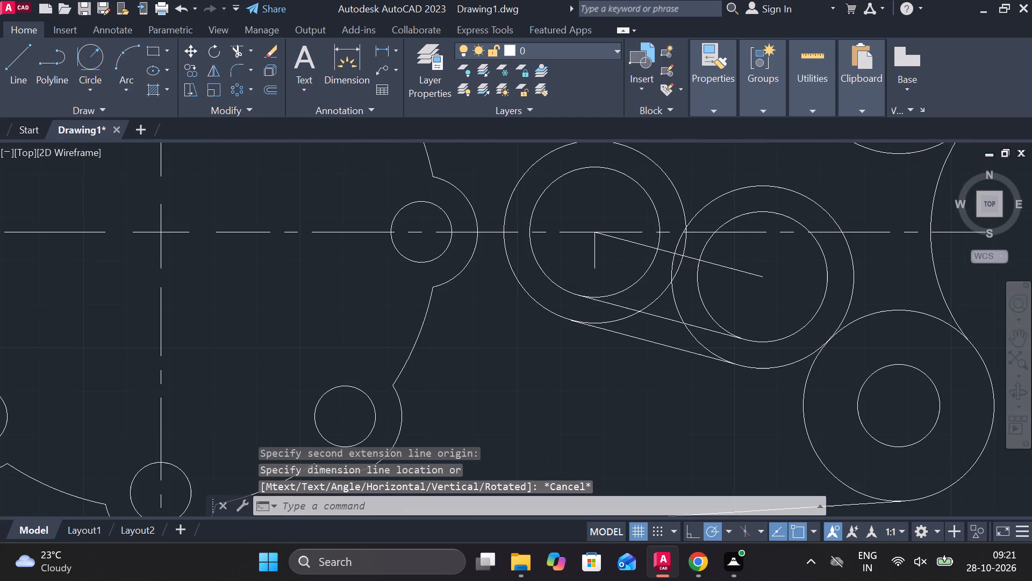
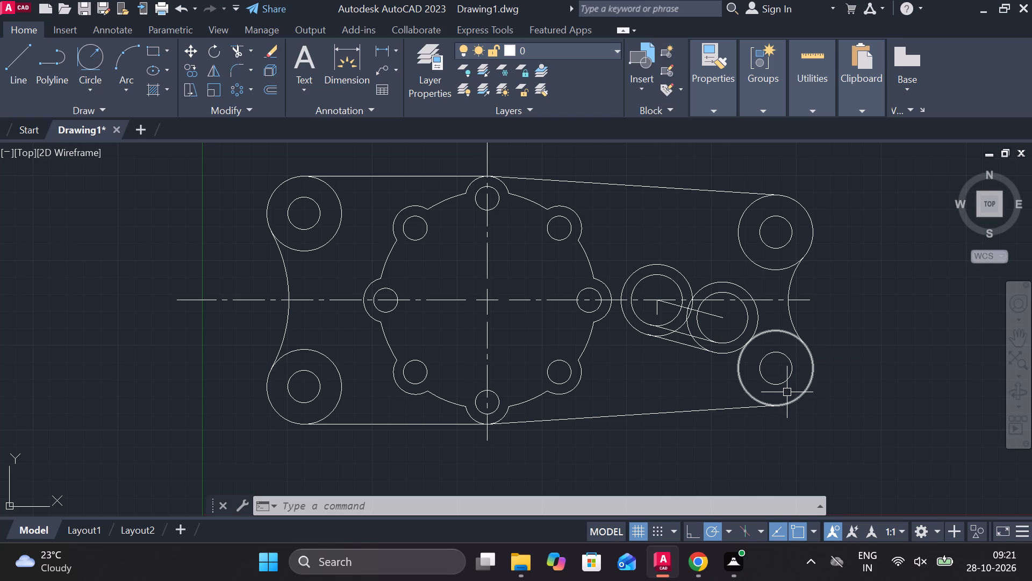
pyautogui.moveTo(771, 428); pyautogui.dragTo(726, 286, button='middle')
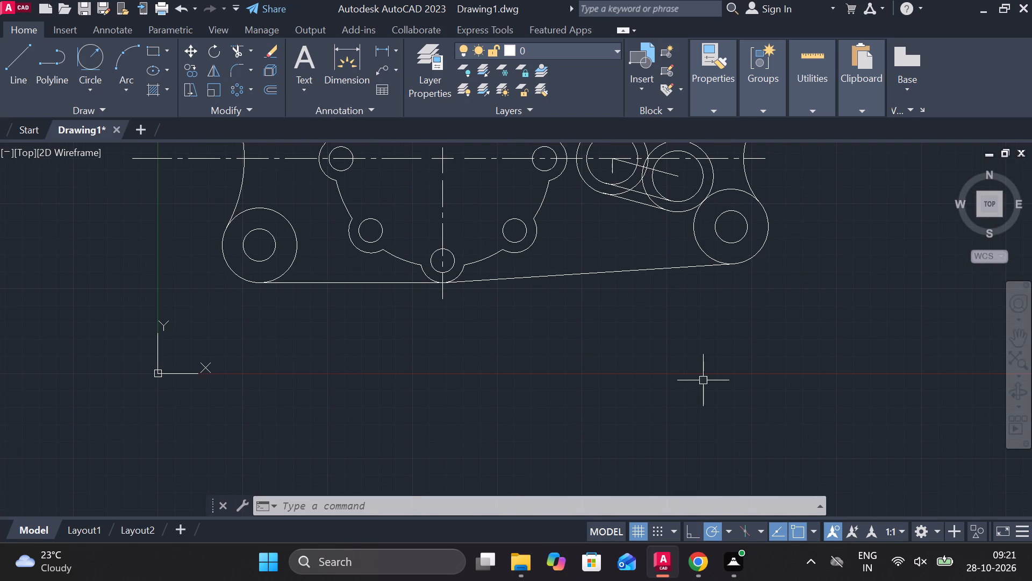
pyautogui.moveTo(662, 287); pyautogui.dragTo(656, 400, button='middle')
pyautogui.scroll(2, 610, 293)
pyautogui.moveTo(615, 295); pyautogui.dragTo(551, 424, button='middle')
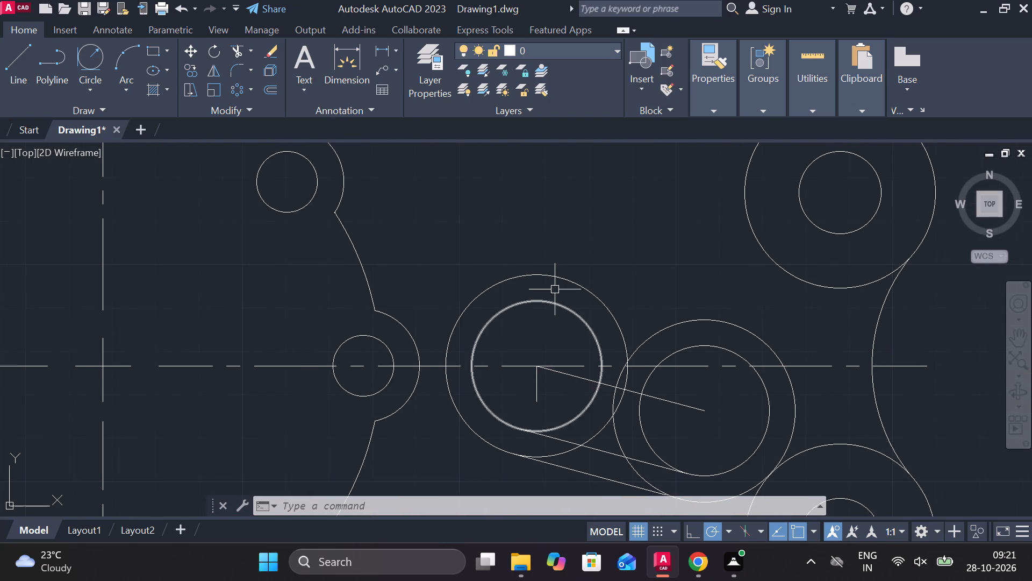
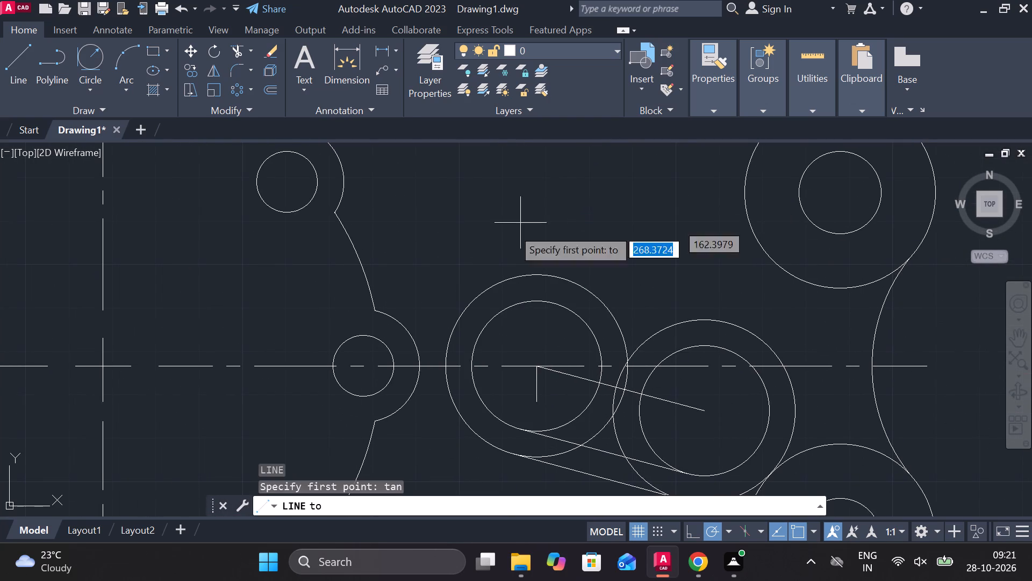
# Draw the slot's upper inner tangent line, starting tangent to the top of the inner circle centred on the horizontal centerline.
pyautogui.click(551, 307)
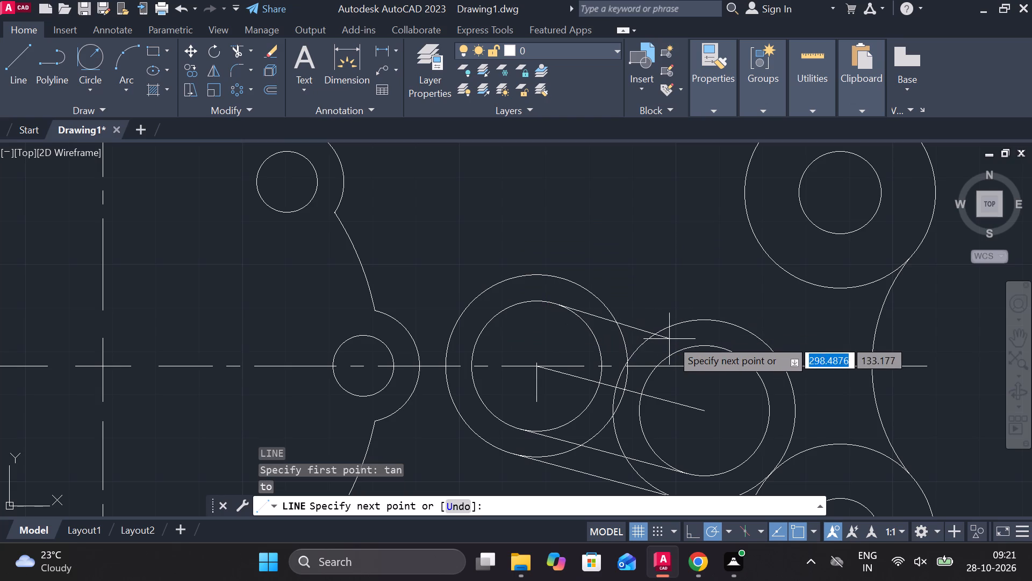
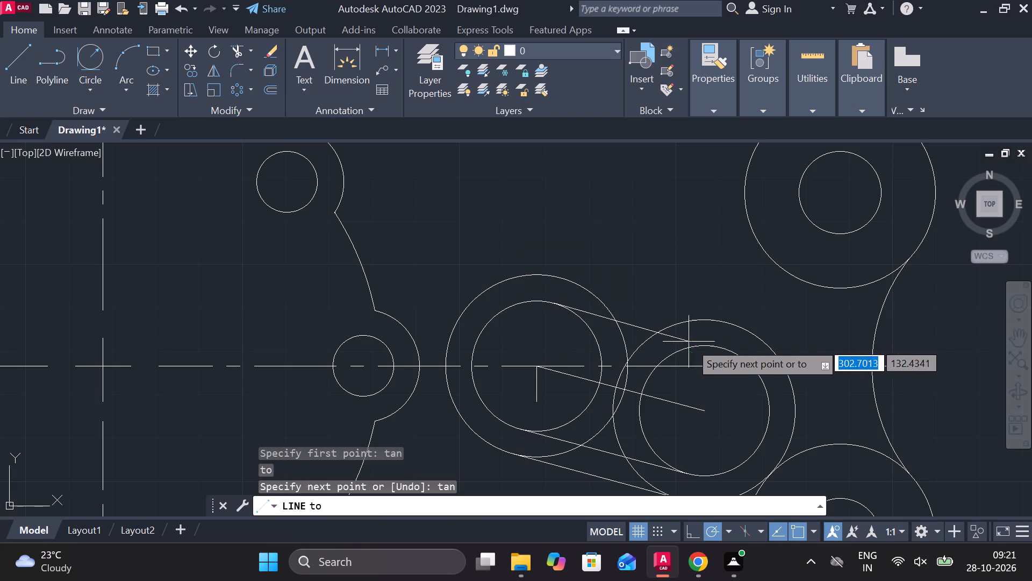
# End the slot's upper inner line tangent to the top of the inner circle at the lower end of the sloped line.
pyautogui.click(704, 343)
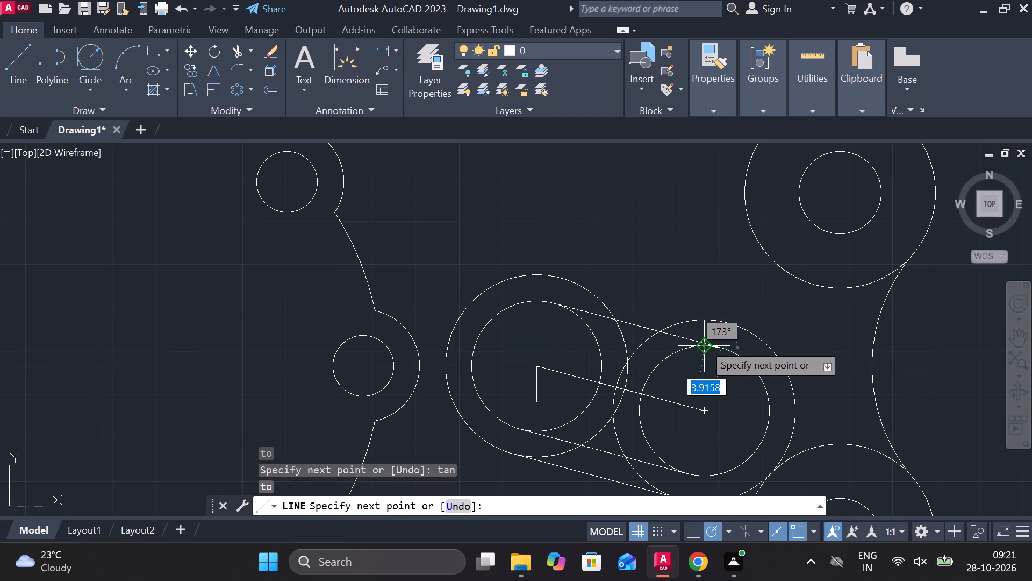
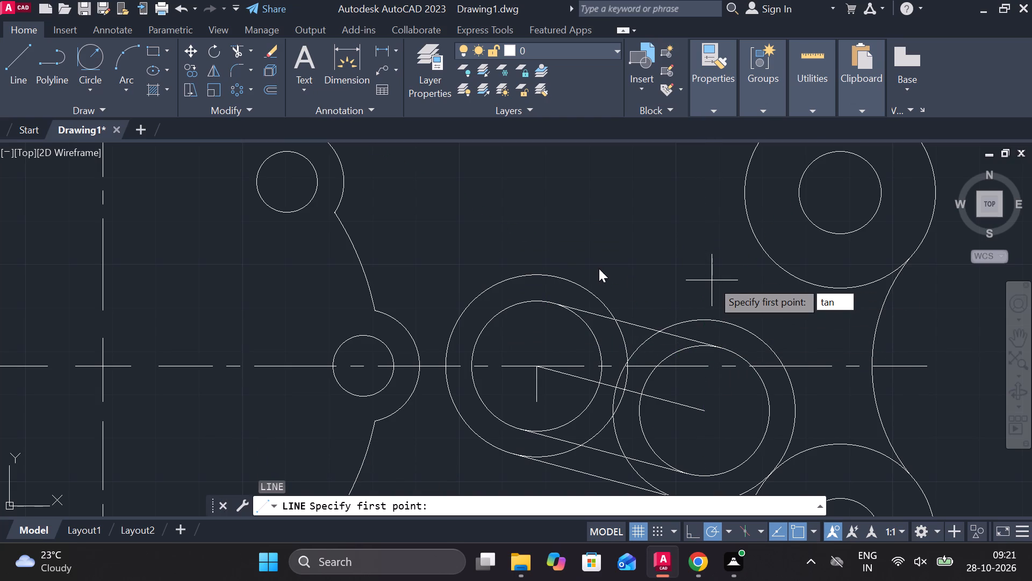
# Start the slot's upper outer line tangent to the top of the outer circle at the upper end of the sloped line.
pyautogui.press('space')
pyautogui.click(567, 277)
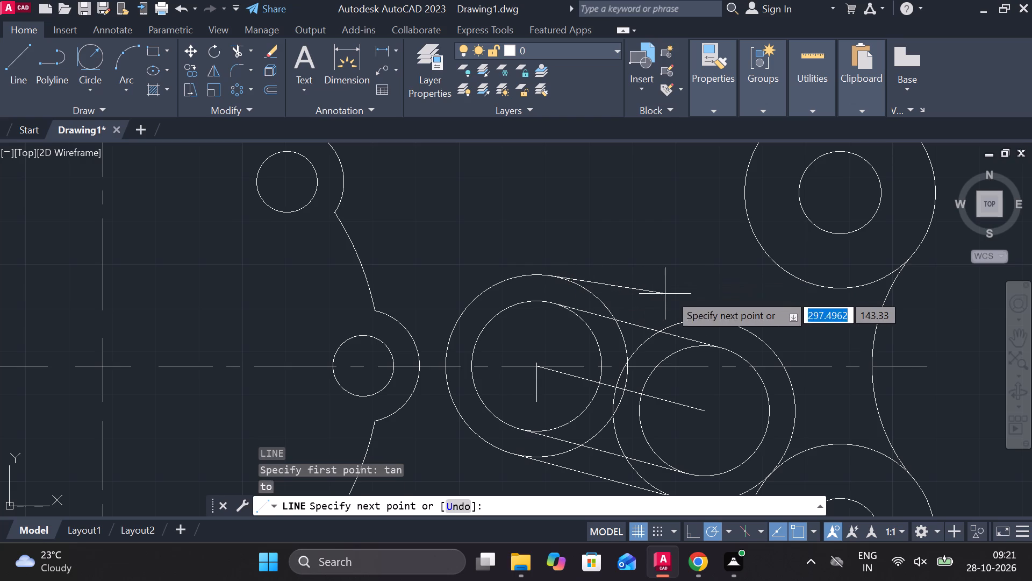
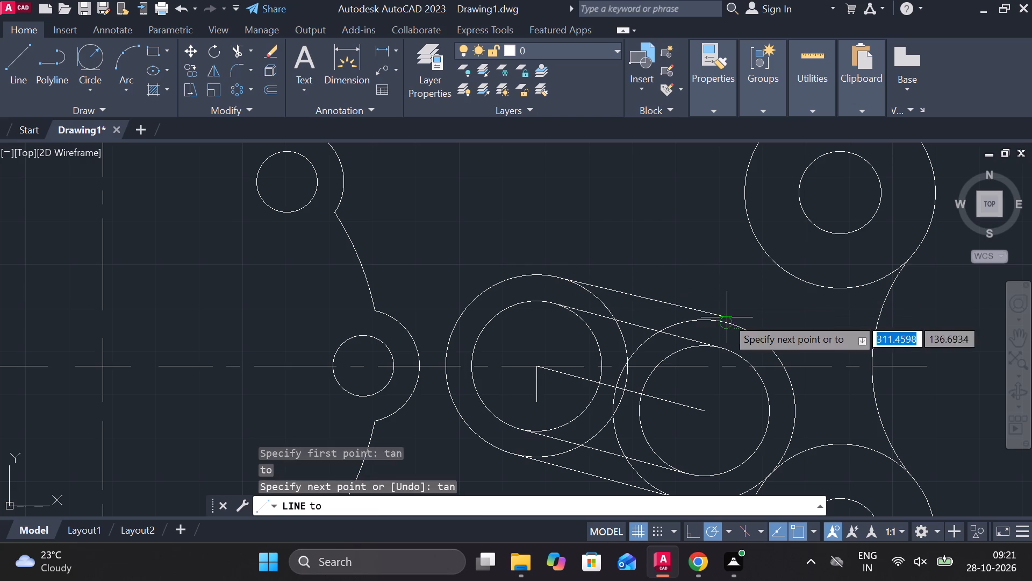
# Finish the slot's upper outer line tangent to the top of the outer circle at the sloped line's lower end.
pyautogui.click(727, 317)
pyautogui.press('Escape')
# Trim the two outer circles' overlapping arcs inside the slot, above the 15° sloped line.
pyautogui.write('tr')
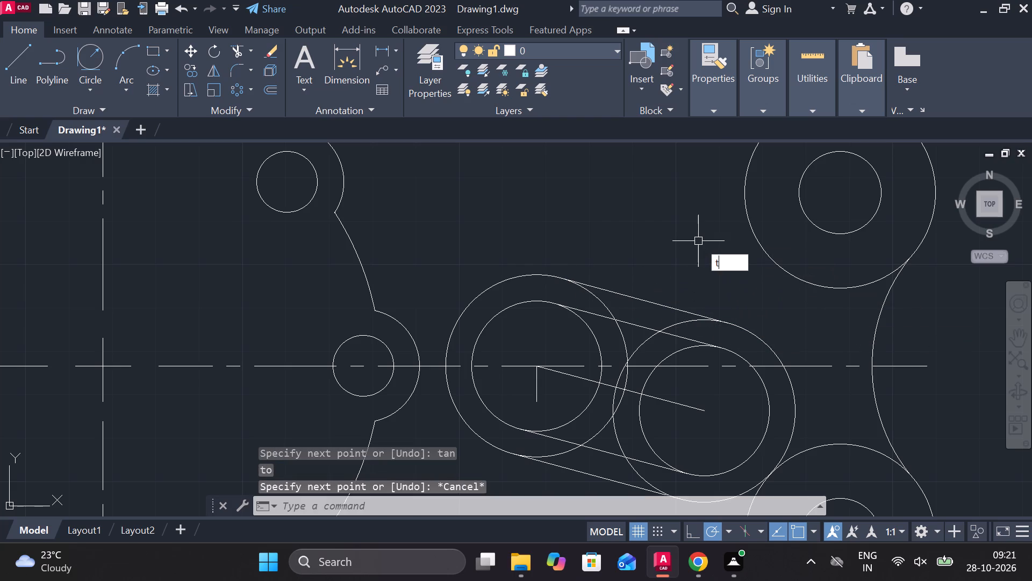
pyautogui.press('space')
pyautogui.moveTo(694, 248); pyautogui.dragTo(685, 220, button='middle')
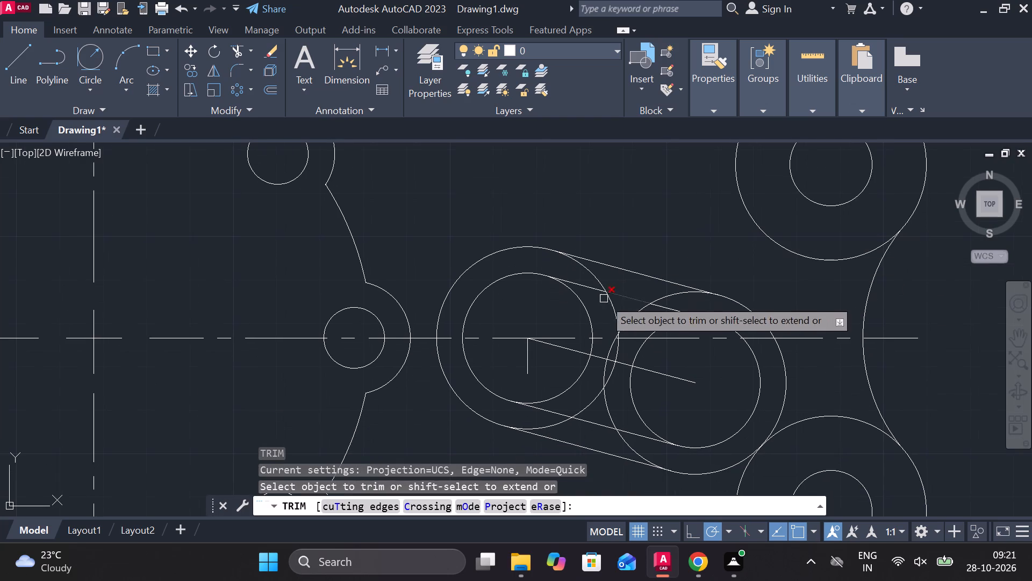
pyautogui.click(592, 281)
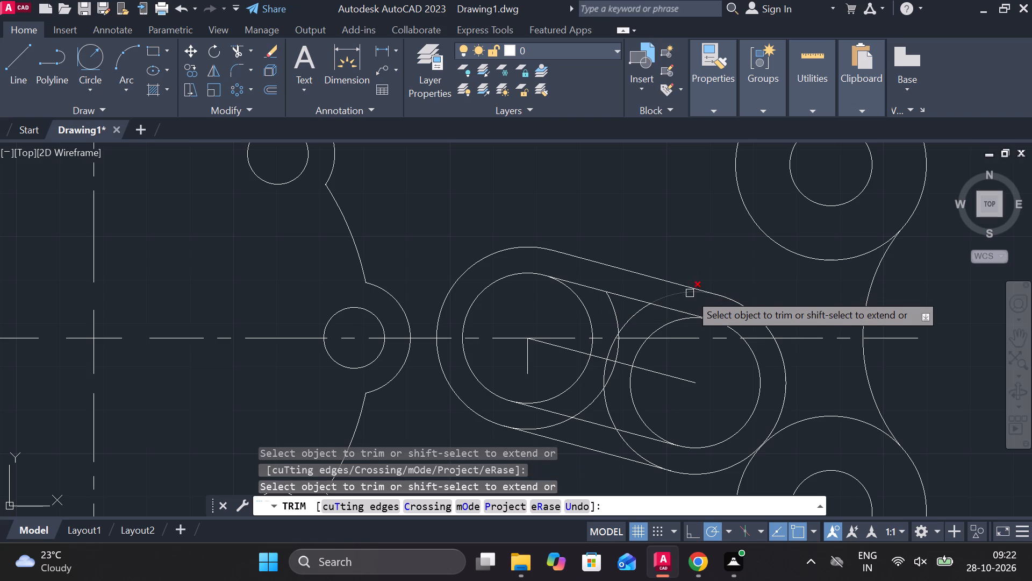
pyautogui.click(690, 293)
pyautogui.click(636, 311)
pyautogui.click(617, 309)
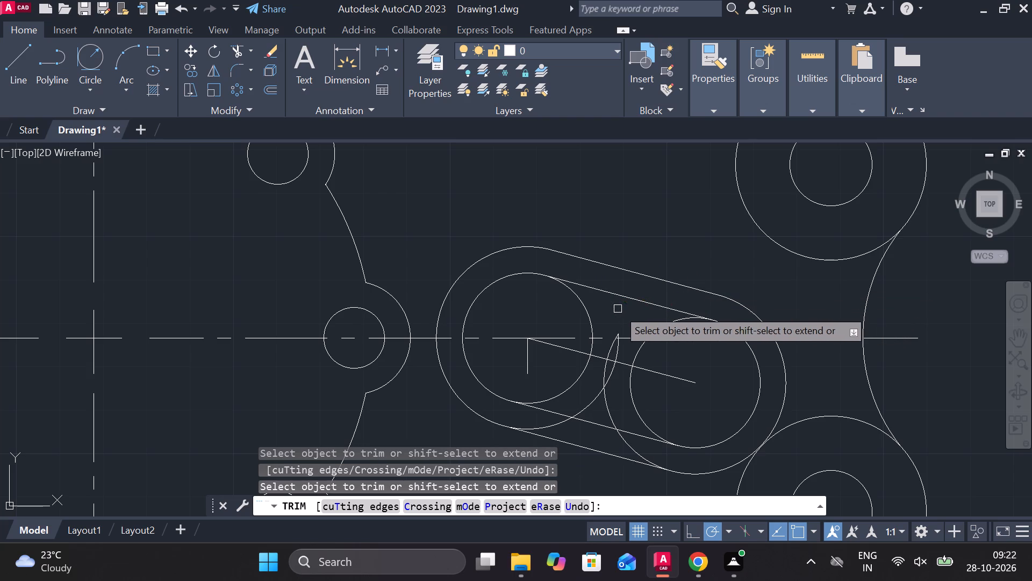
pyautogui.click(606, 348)
pyautogui.click(617, 349)
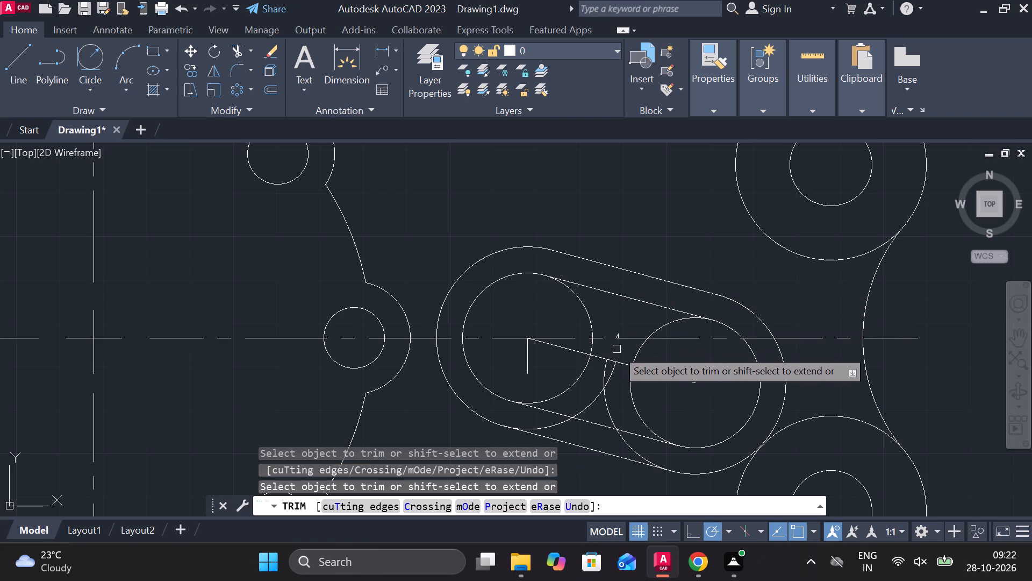
pyautogui.scroll(4, 616, 335)
pyautogui.moveTo(650, 347); pyautogui.dragTo(608, 344)
pyautogui.scroll(-3, 605, 339)
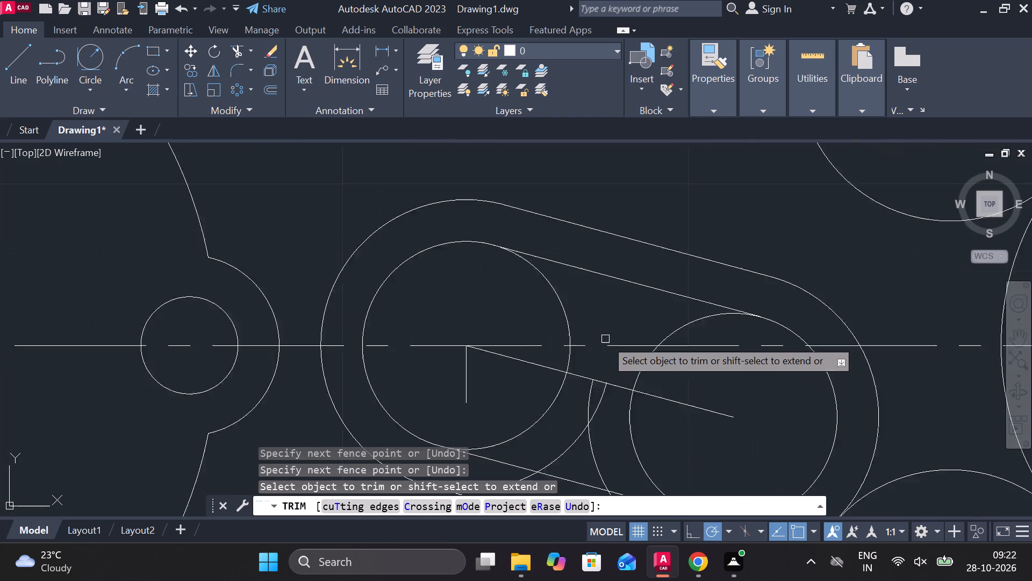
# Trim the outer circles' remaining inner arcs below the sloped line, leaving a single outer slot outline.
pyautogui.scroll(-1, 605, 339)
pyautogui.moveTo(603, 401); pyautogui.dragTo(578, 386)
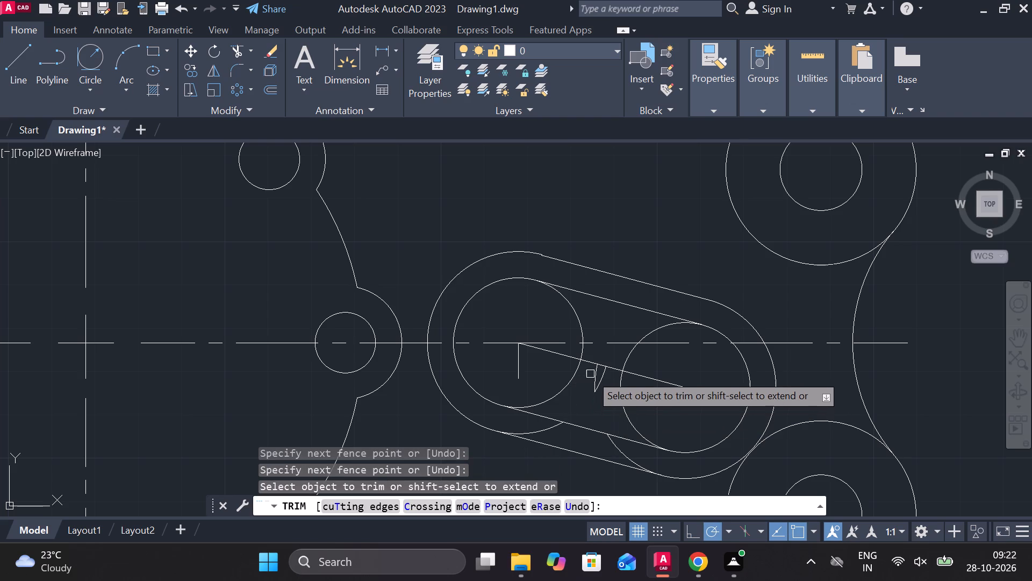
pyautogui.click(594, 376)
pyautogui.click(595, 387)
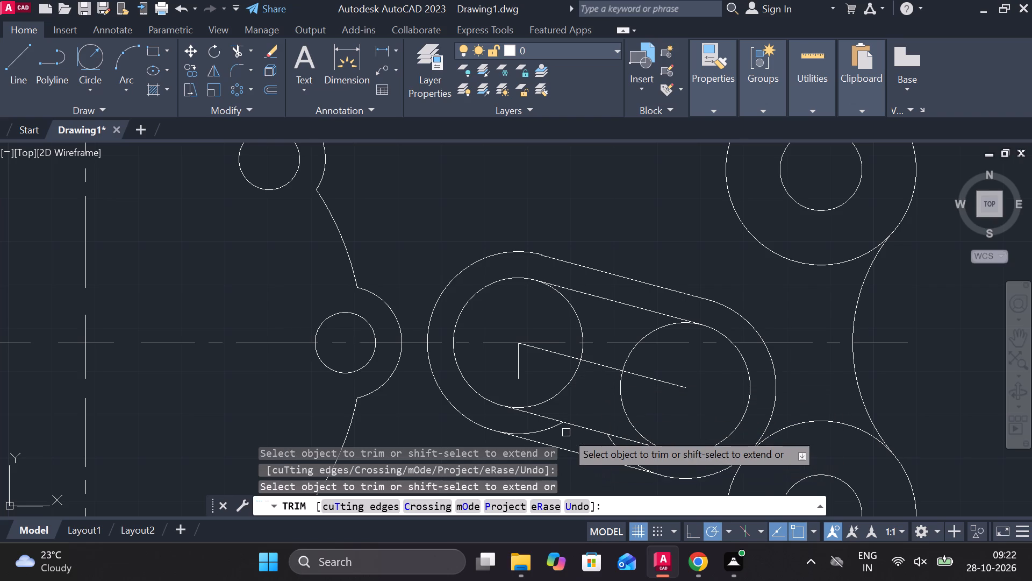
pyautogui.click(548, 430)
pyautogui.click(617, 447)
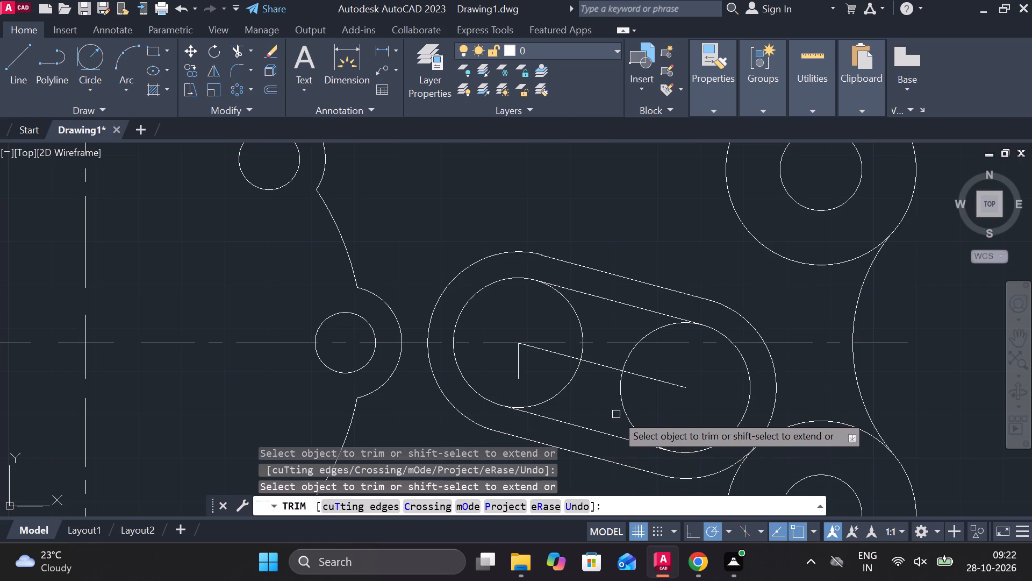
# Trim the facing arcs of the two inner circles on both sides of the sloped line to form the inner slot outline.
pyautogui.click(622, 401)
pyautogui.click(555, 391)
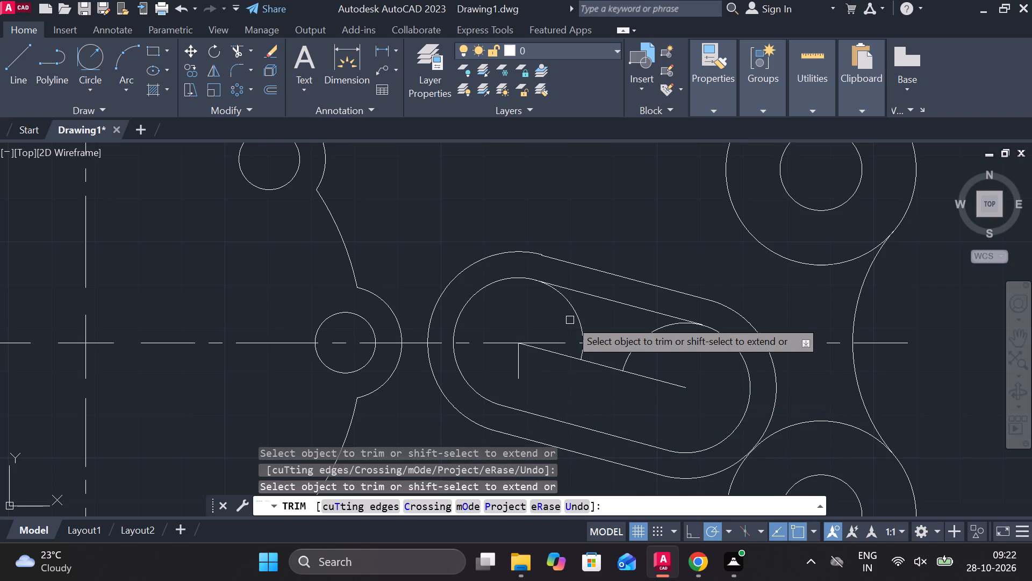
pyautogui.click(576, 314)
pyautogui.click(582, 354)
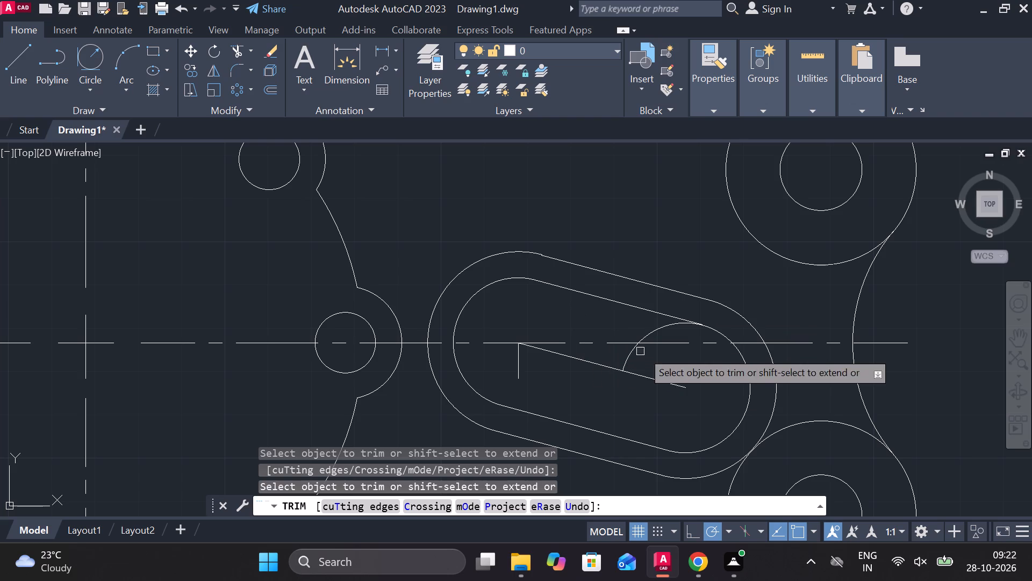
pyautogui.click(641, 335)
pyautogui.click(625, 357)
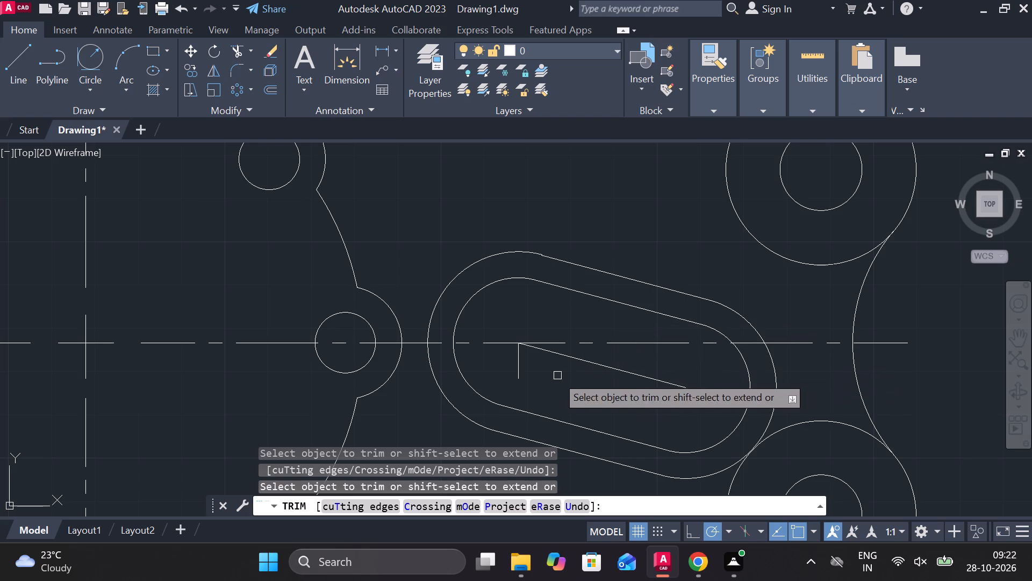
# Remove the short vertical line at the upper end of the slot's sloped line.
pyautogui.click(518, 367)
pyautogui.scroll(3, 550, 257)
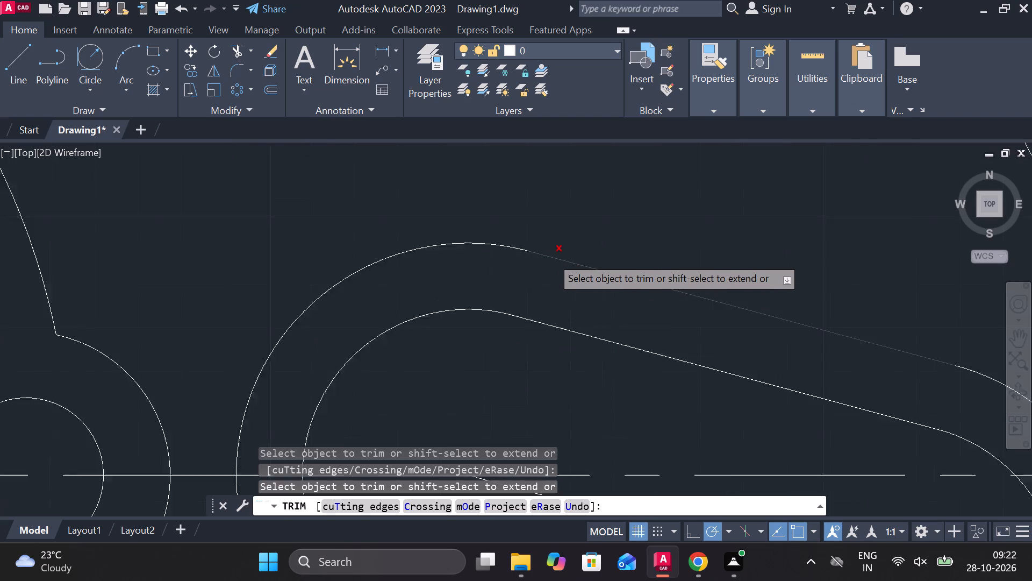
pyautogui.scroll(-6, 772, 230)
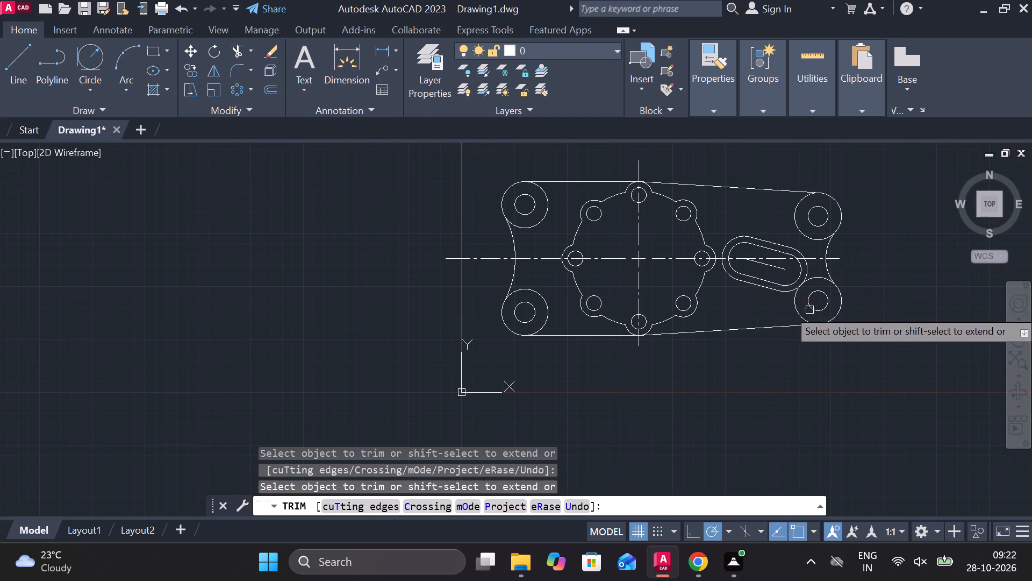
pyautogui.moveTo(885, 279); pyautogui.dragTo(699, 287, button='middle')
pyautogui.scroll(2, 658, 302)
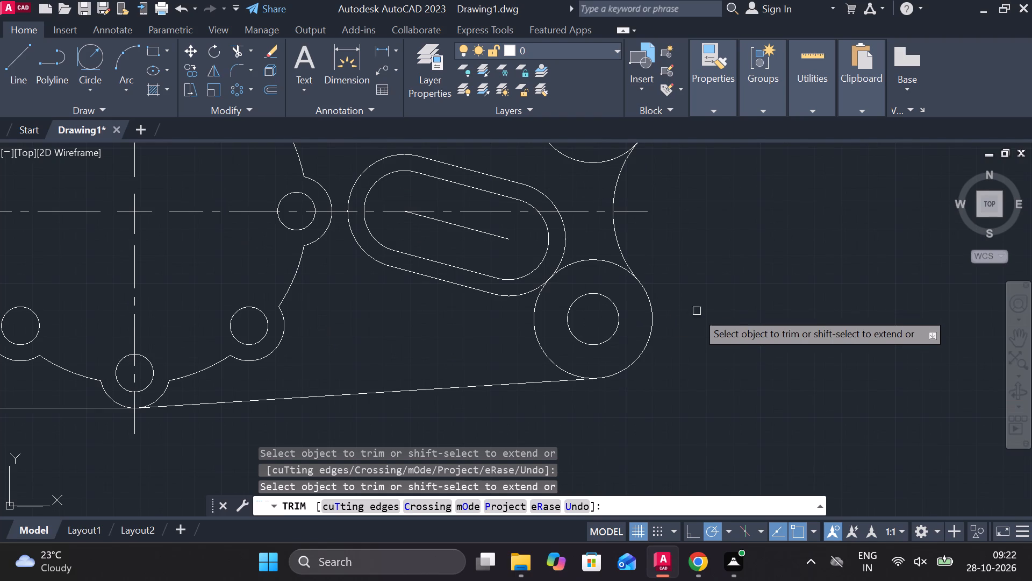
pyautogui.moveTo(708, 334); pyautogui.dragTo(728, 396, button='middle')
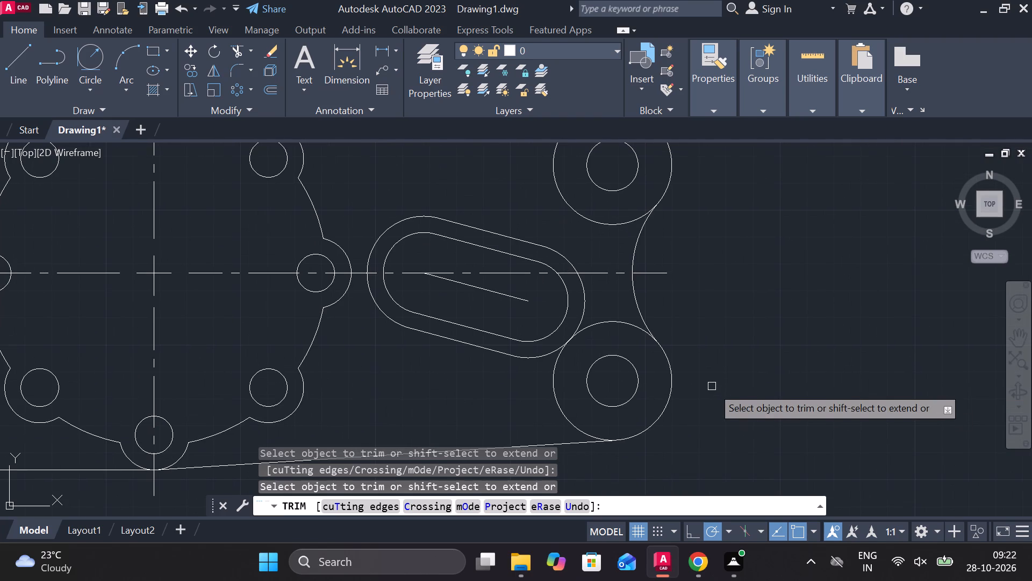
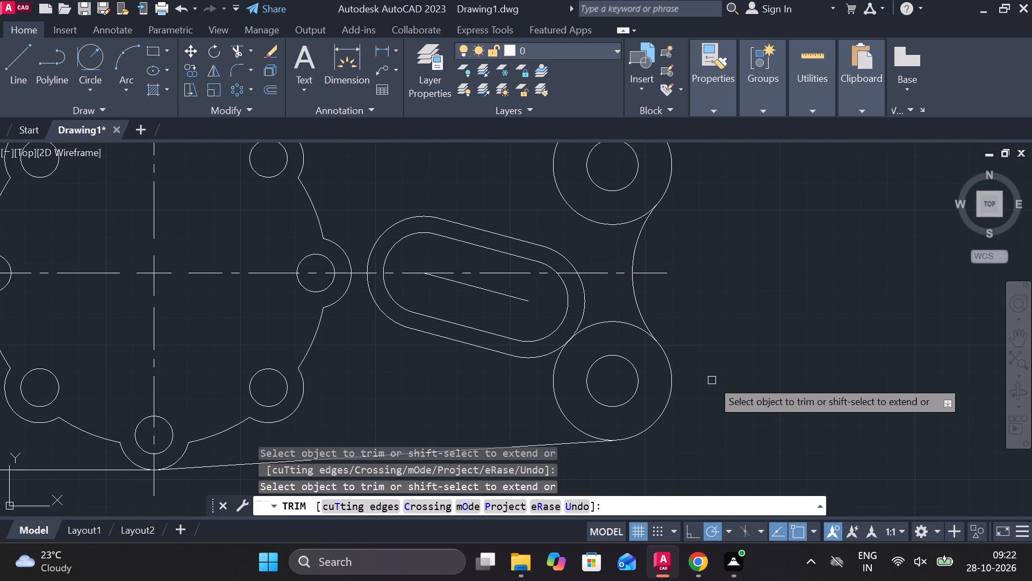
# End the Trim command after cleaning up the slot outlines around the 15° sloped line.
pyautogui.press('Escape')
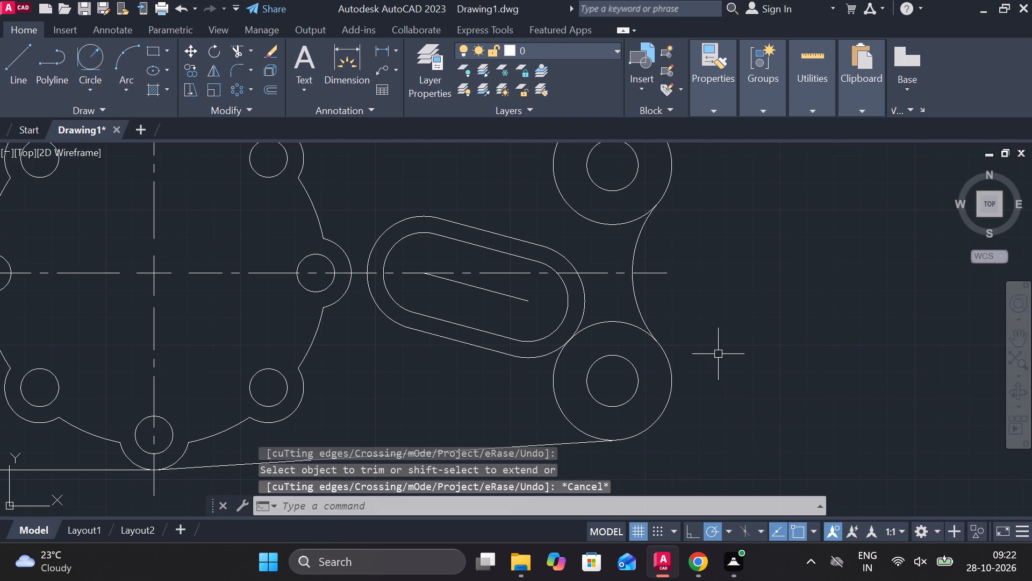
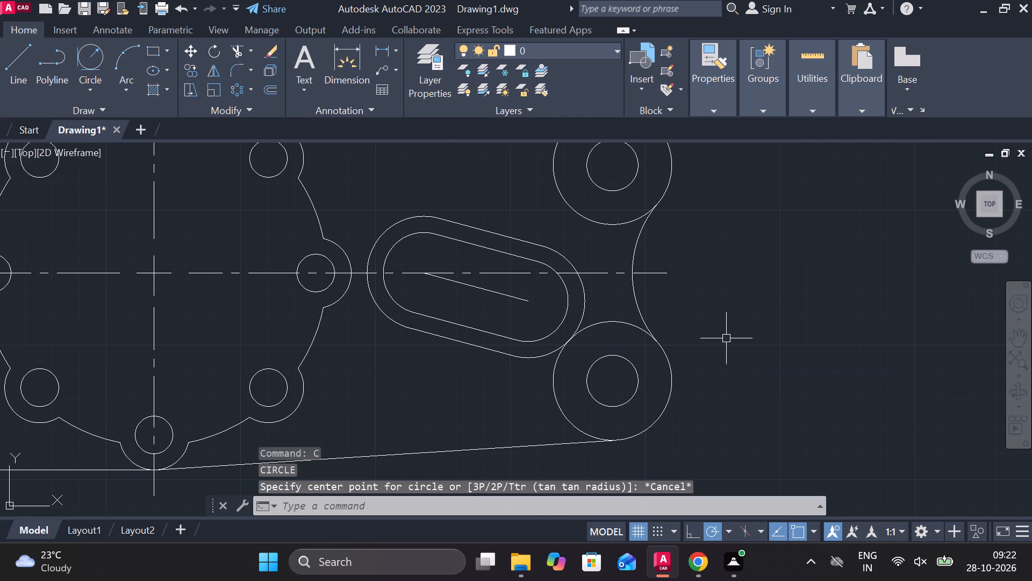
# Draw a circle of diameter 15 in the empty space to the right of the plate's concave end arc.
pyautogui.write('c')
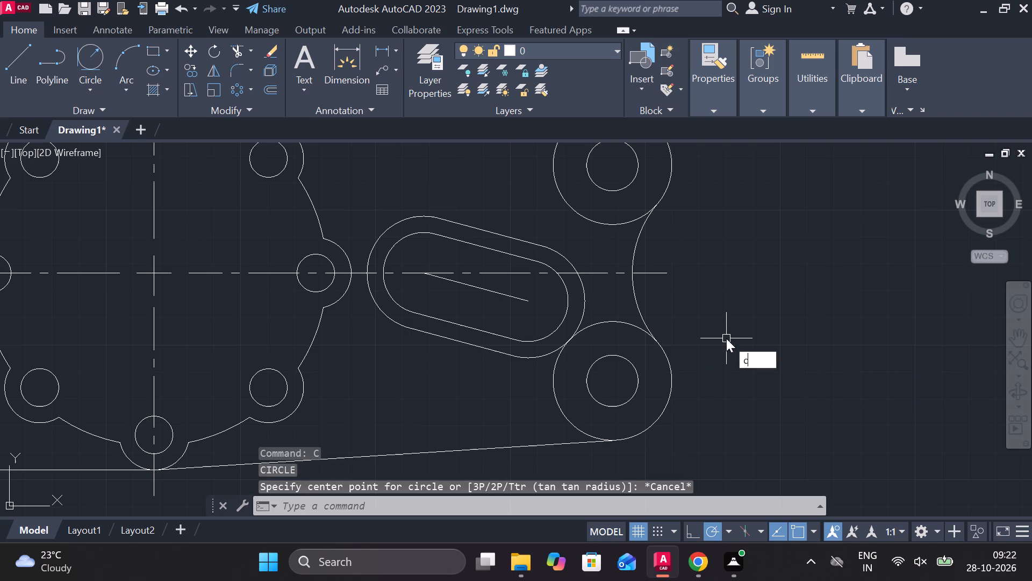
pyautogui.press('space')
pyautogui.click(727, 329)
pyautogui.write('d')
pyautogui.press('space')
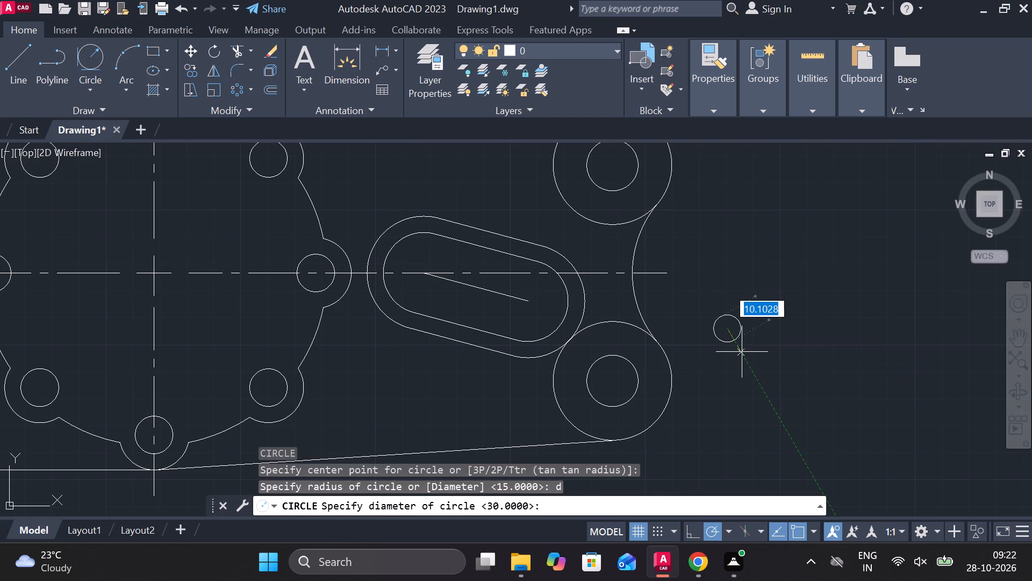
pyautogui.write('15')
pyautogui.press('space')
# Draw a second circle concentric with the 15-diameter circle beside the plate.
pyautogui.write('c')
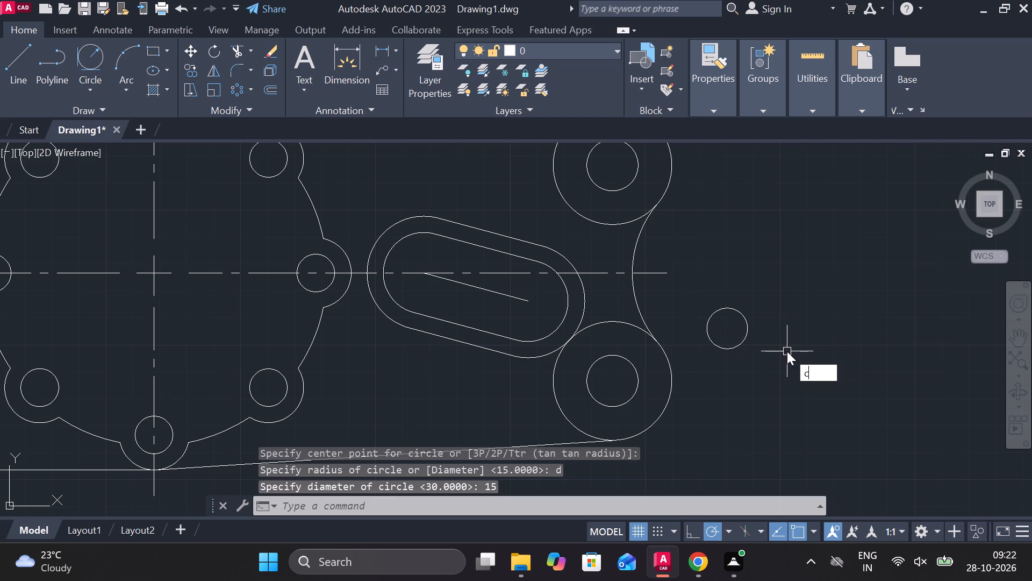
pyautogui.press('space')
pyautogui.click(724, 324)
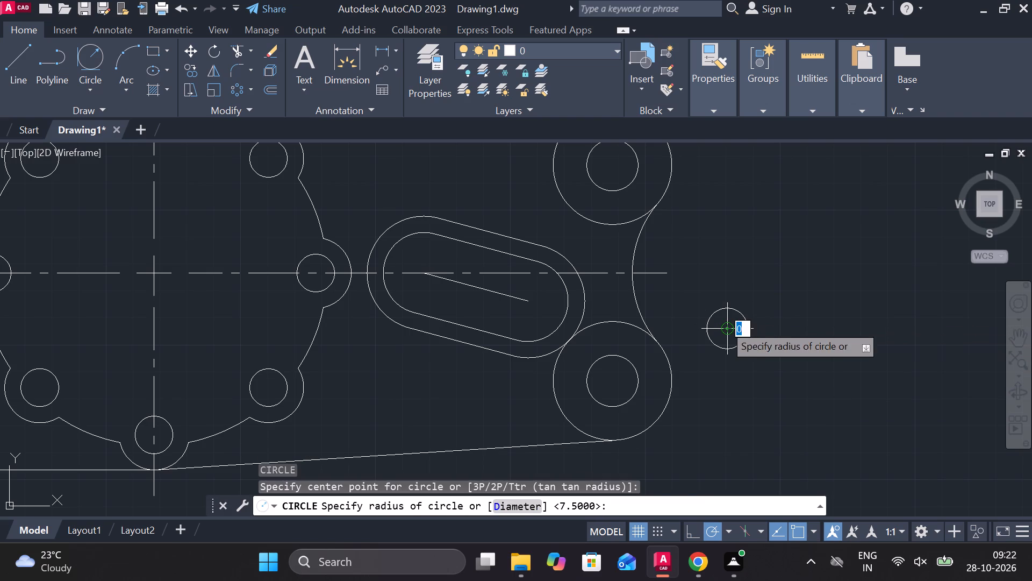
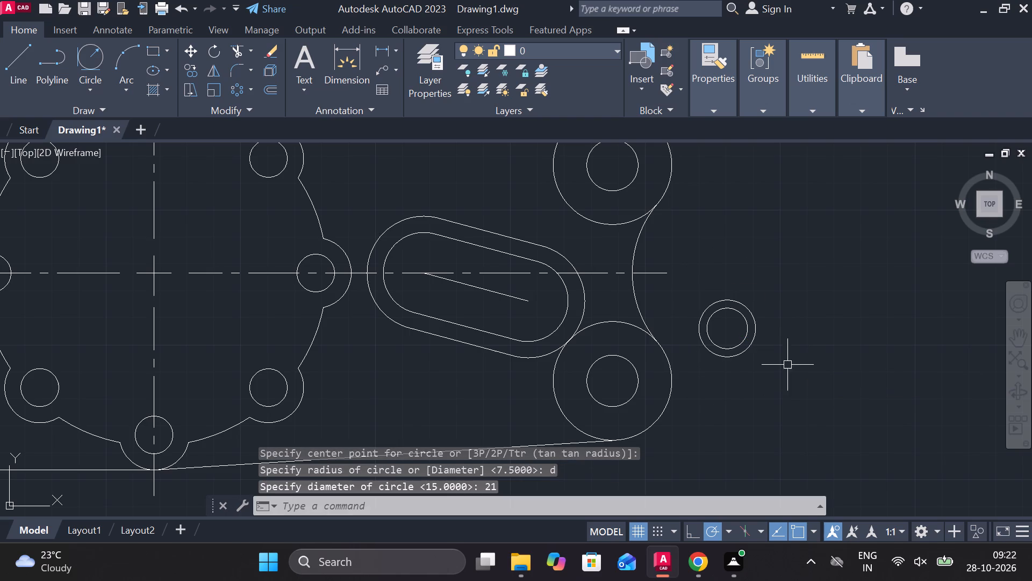
# Start a line from the shared center of the two concentric circles beside the plate.
pyautogui.scroll(2, 782, 358)
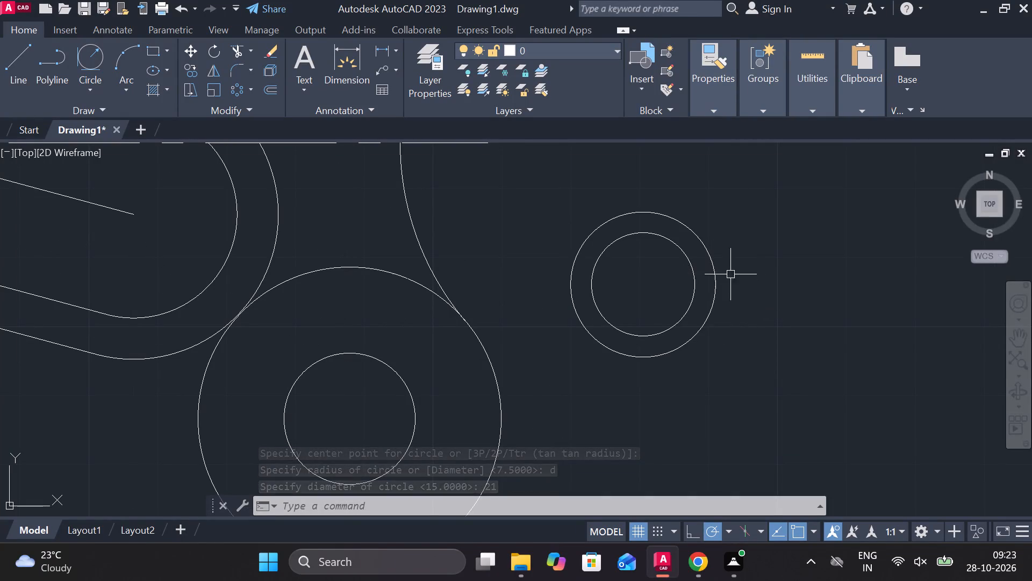
pyautogui.press('l')
pyautogui.press('Return')
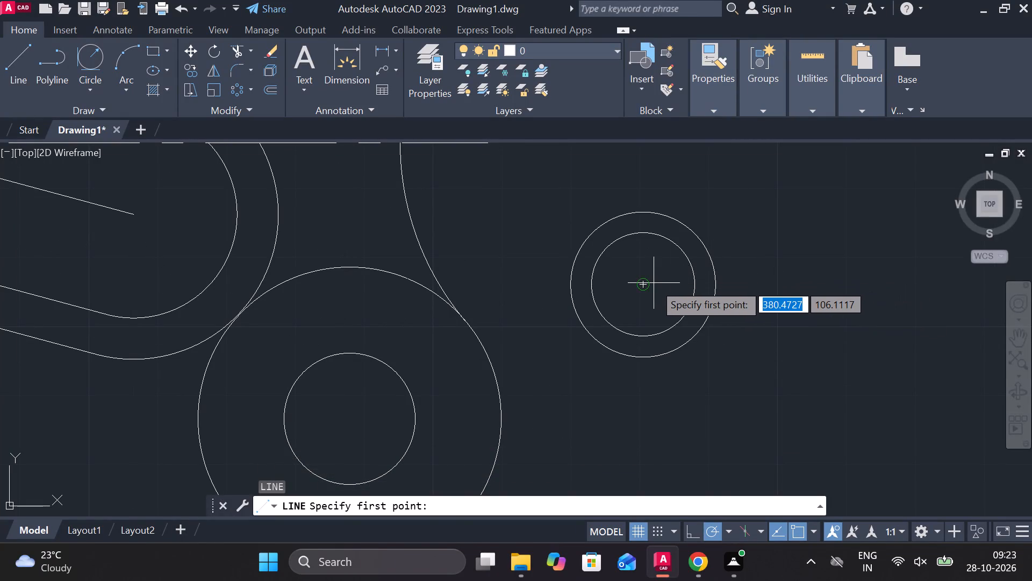
pyautogui.click(643, 283)
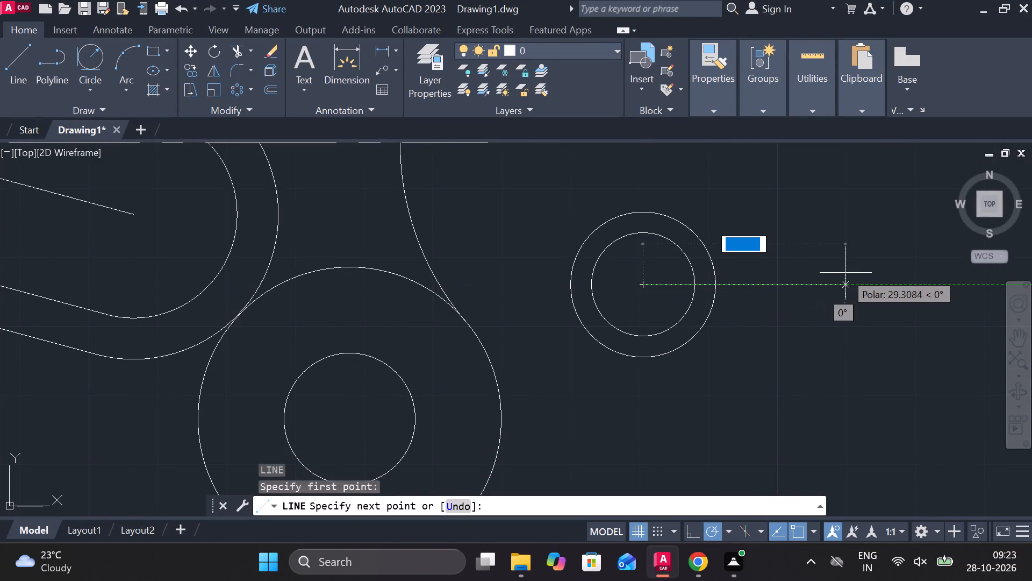
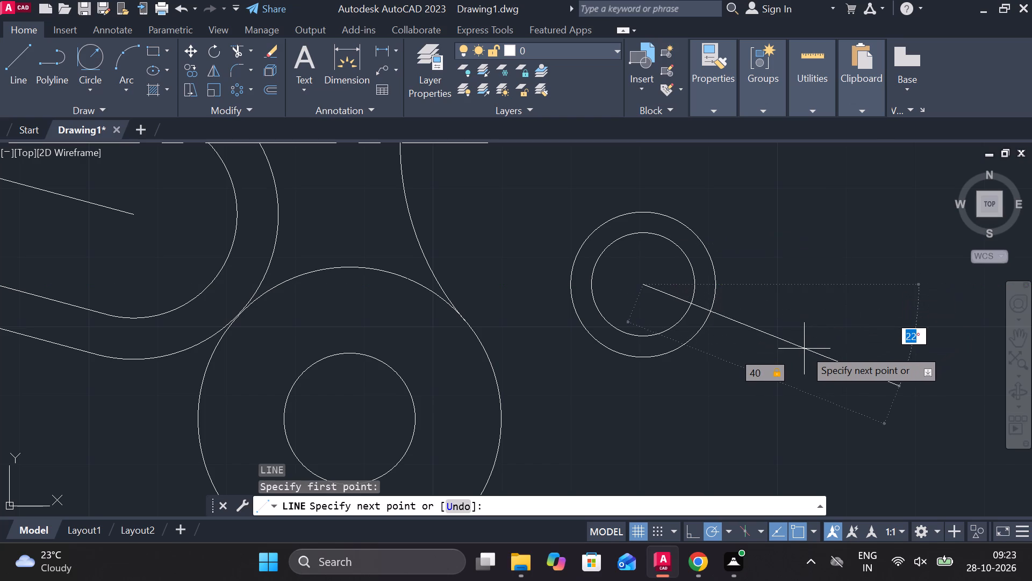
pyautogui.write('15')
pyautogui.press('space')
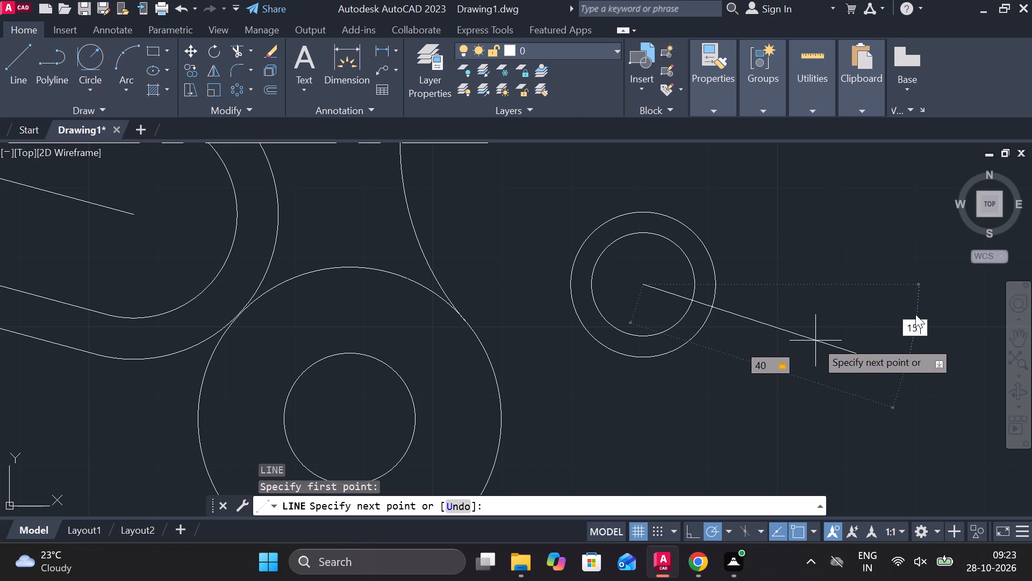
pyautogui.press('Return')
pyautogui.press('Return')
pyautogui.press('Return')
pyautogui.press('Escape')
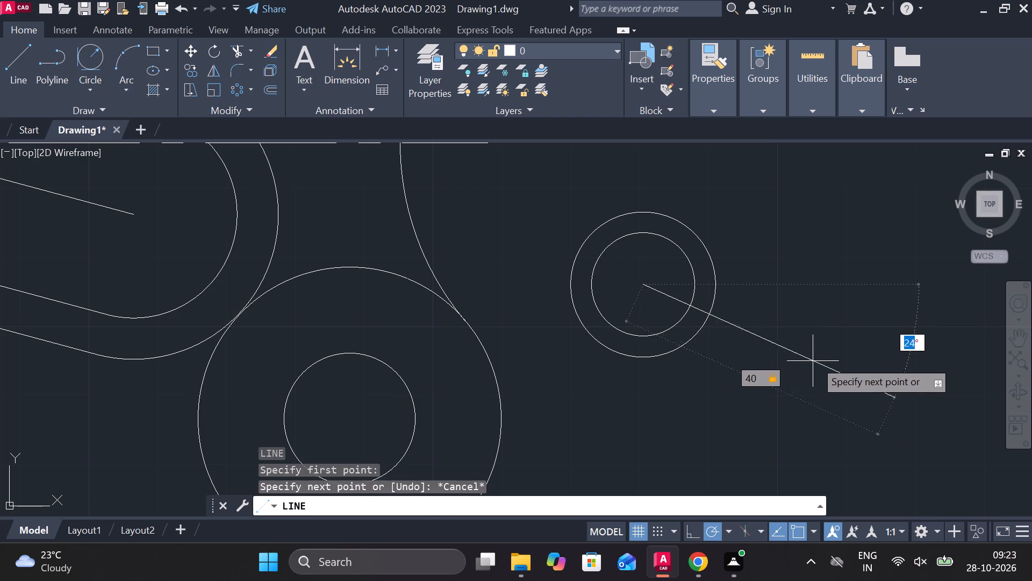
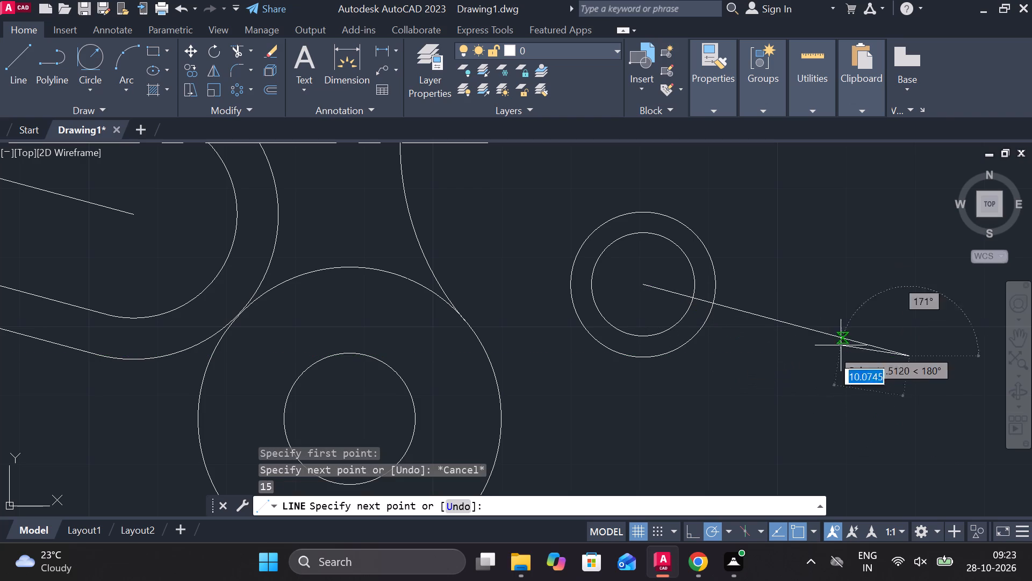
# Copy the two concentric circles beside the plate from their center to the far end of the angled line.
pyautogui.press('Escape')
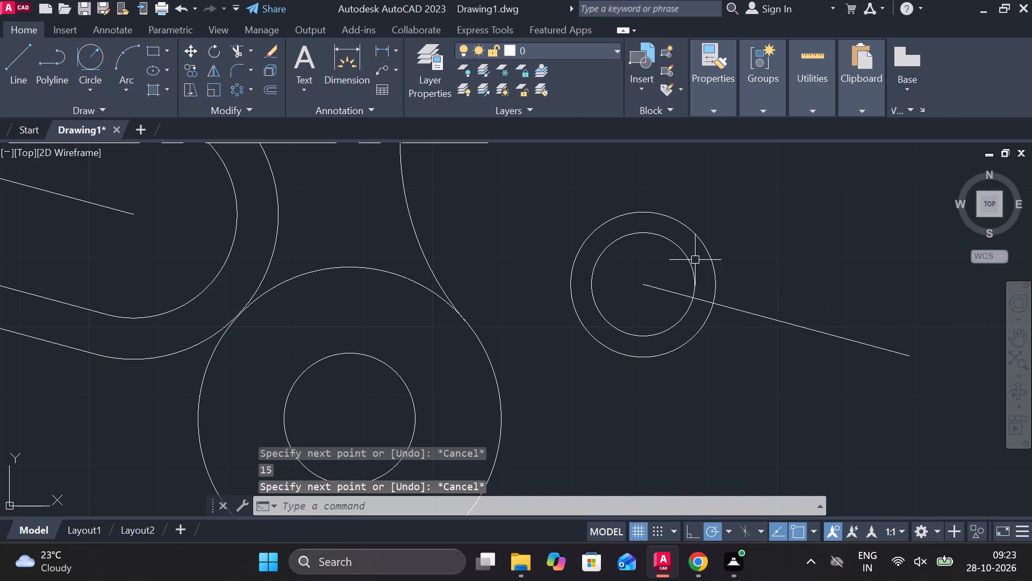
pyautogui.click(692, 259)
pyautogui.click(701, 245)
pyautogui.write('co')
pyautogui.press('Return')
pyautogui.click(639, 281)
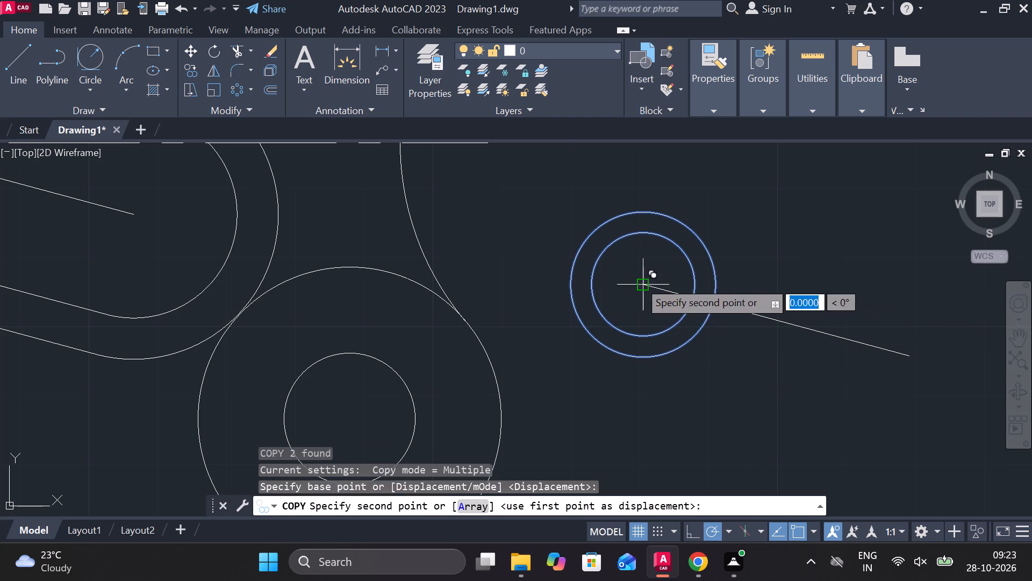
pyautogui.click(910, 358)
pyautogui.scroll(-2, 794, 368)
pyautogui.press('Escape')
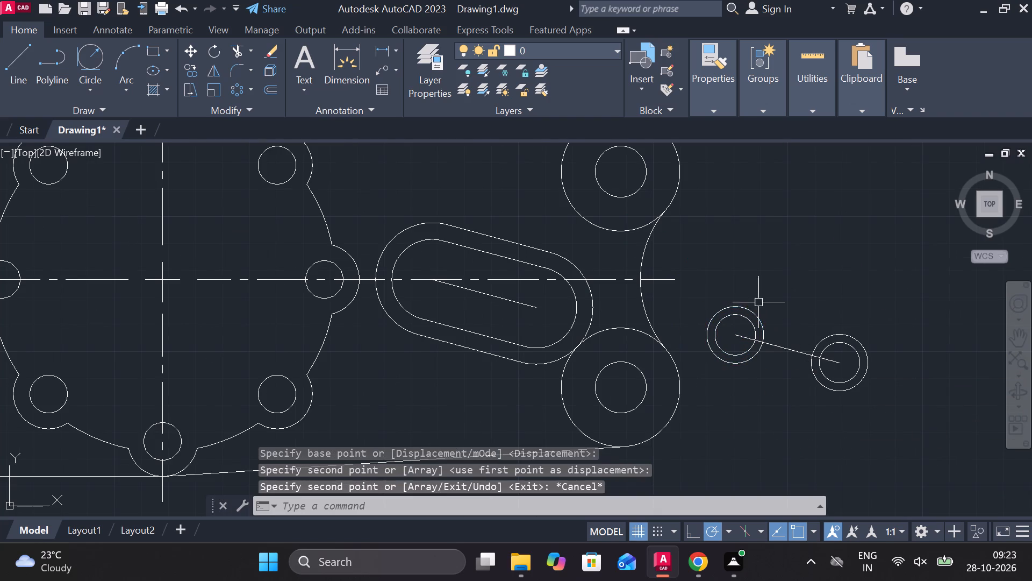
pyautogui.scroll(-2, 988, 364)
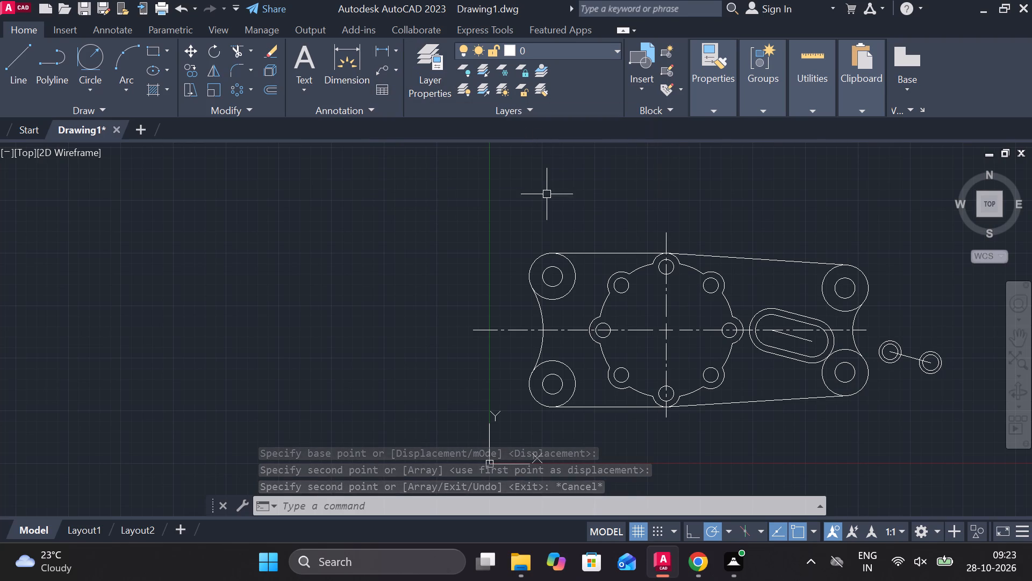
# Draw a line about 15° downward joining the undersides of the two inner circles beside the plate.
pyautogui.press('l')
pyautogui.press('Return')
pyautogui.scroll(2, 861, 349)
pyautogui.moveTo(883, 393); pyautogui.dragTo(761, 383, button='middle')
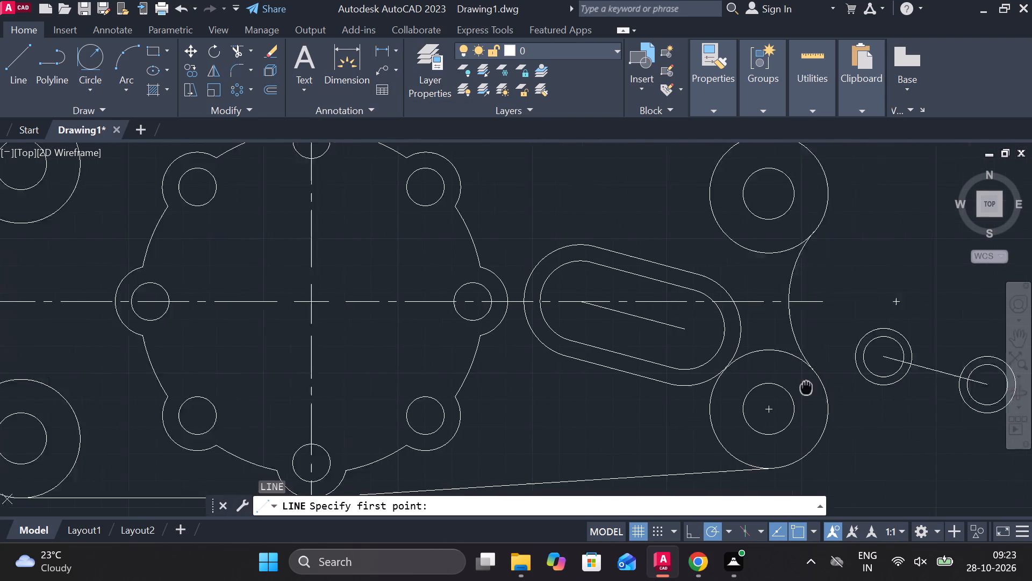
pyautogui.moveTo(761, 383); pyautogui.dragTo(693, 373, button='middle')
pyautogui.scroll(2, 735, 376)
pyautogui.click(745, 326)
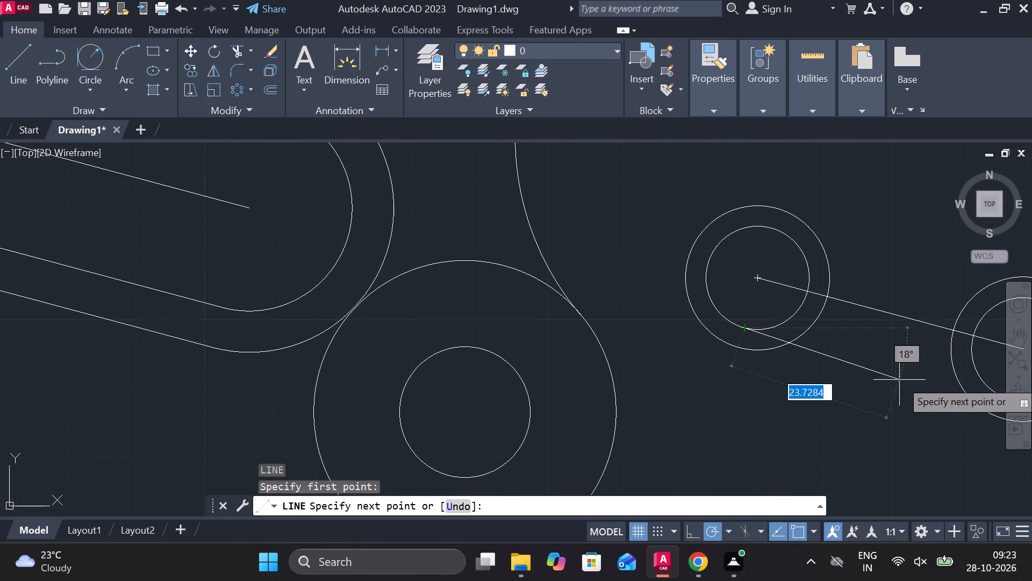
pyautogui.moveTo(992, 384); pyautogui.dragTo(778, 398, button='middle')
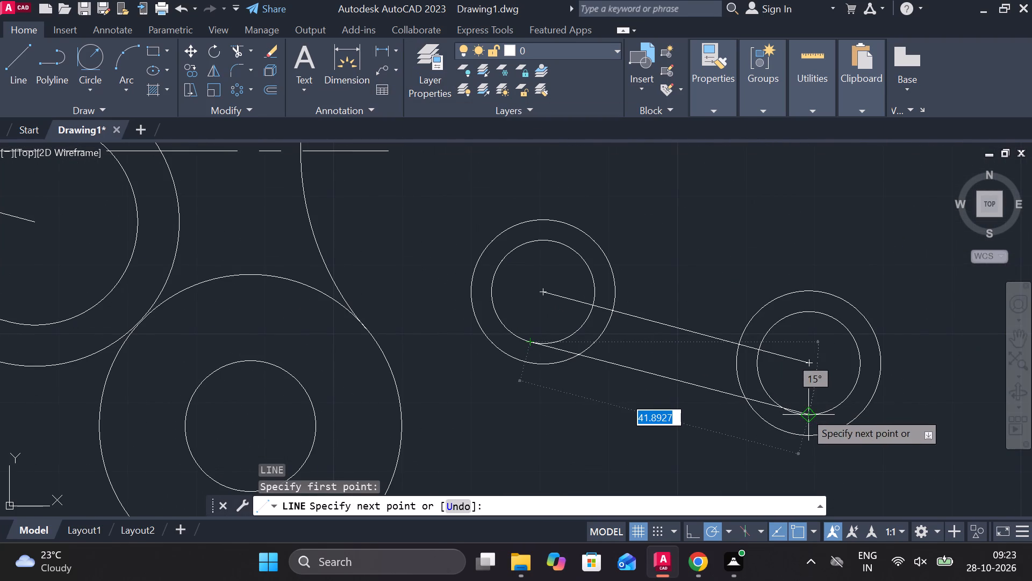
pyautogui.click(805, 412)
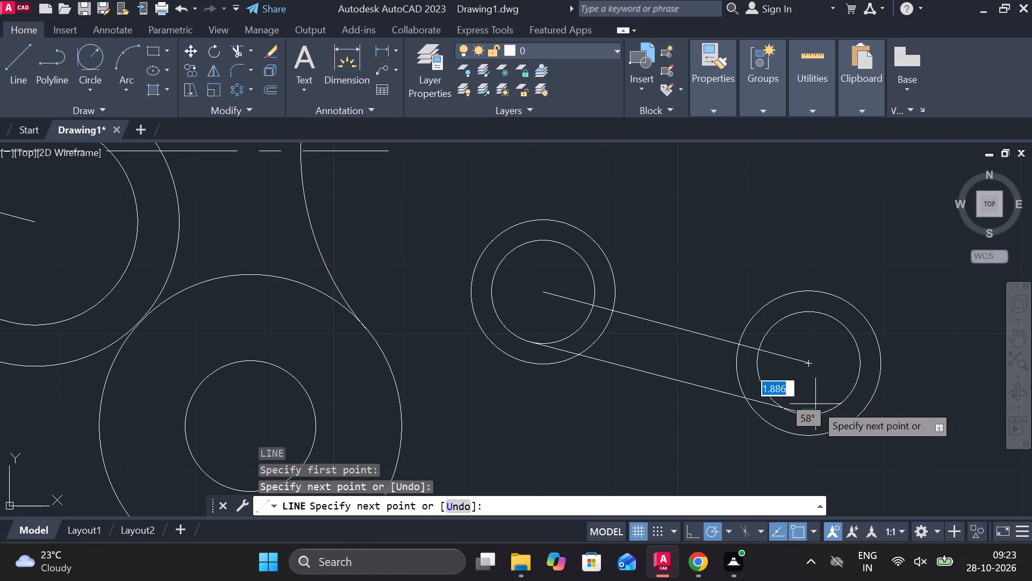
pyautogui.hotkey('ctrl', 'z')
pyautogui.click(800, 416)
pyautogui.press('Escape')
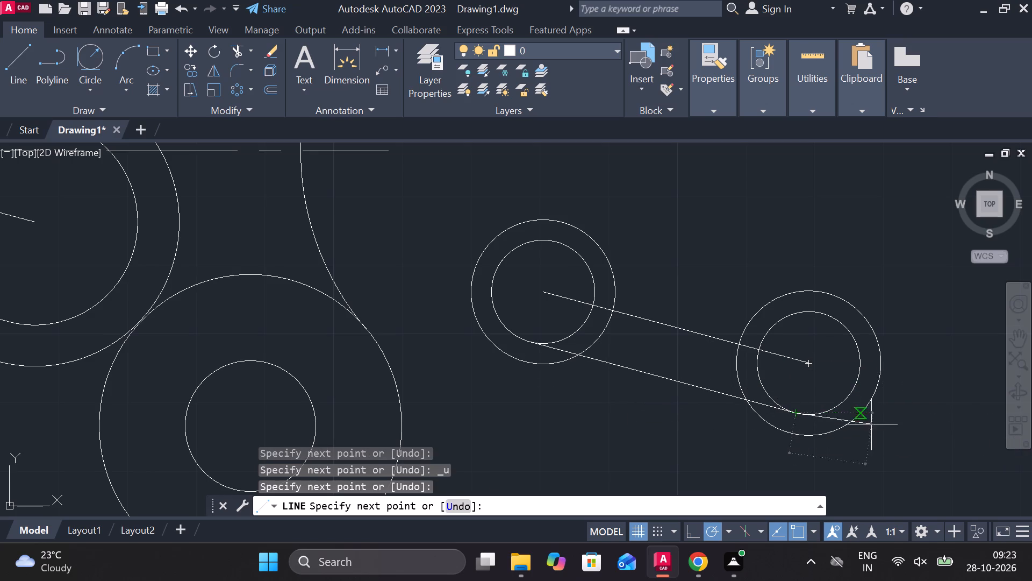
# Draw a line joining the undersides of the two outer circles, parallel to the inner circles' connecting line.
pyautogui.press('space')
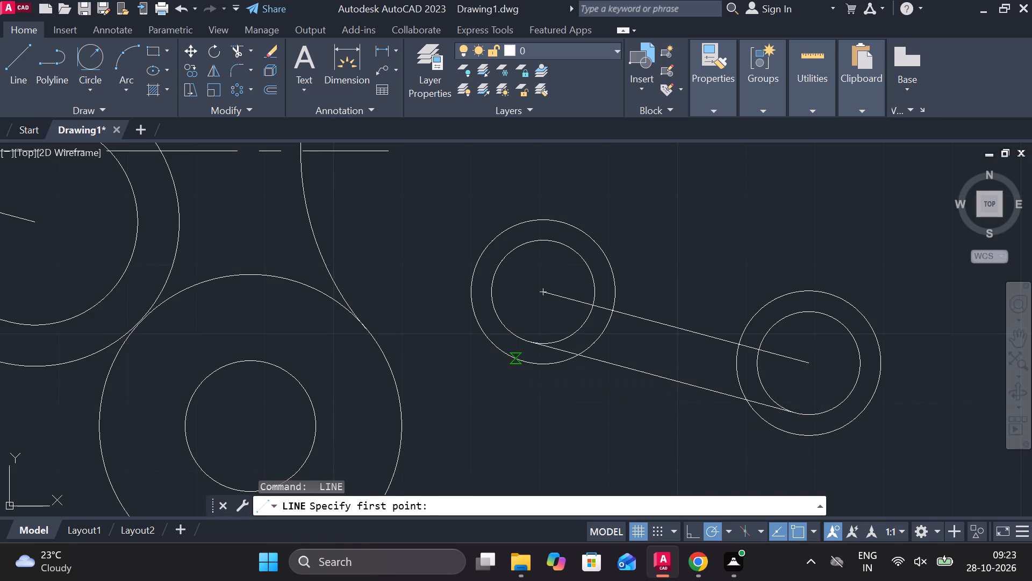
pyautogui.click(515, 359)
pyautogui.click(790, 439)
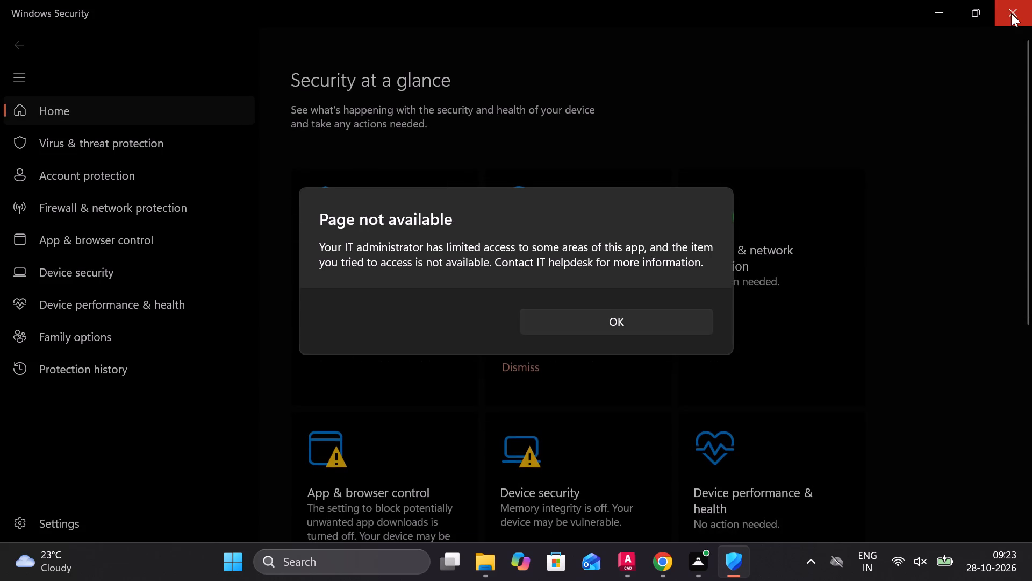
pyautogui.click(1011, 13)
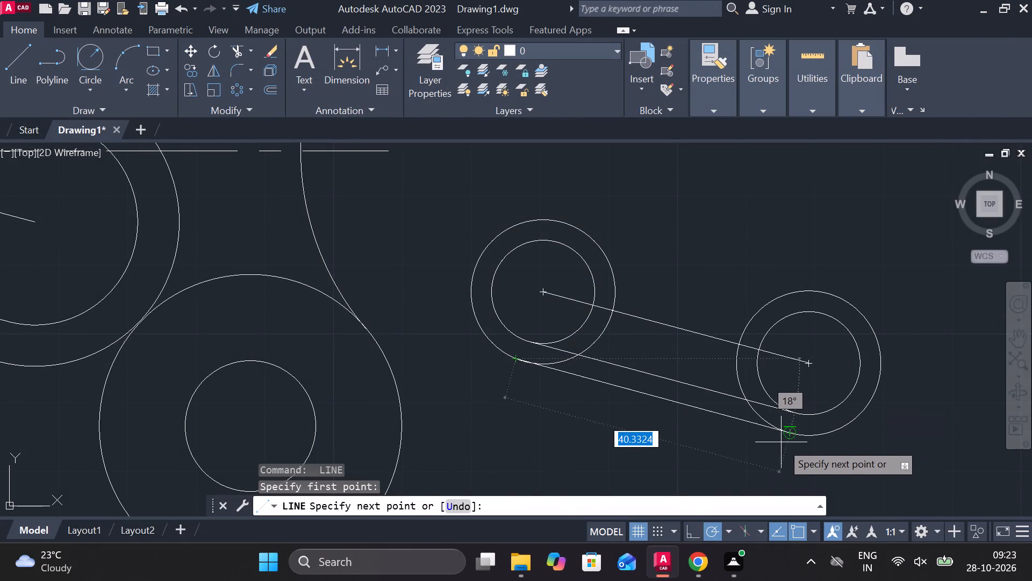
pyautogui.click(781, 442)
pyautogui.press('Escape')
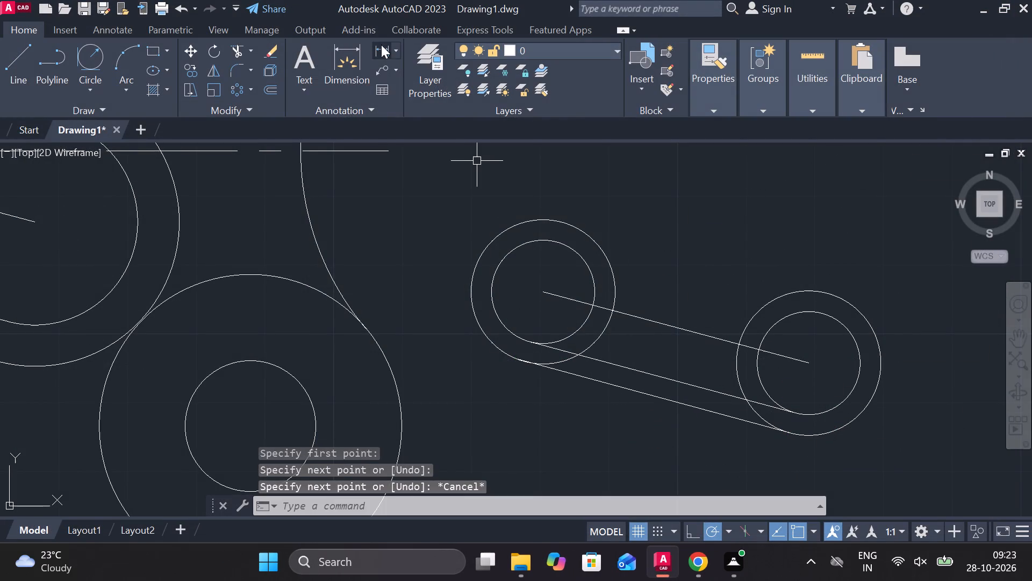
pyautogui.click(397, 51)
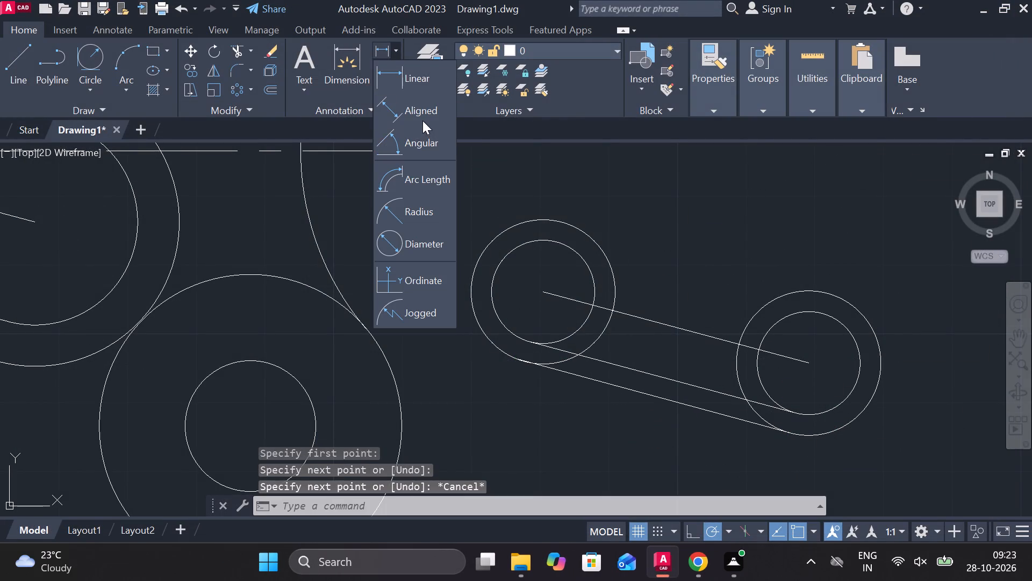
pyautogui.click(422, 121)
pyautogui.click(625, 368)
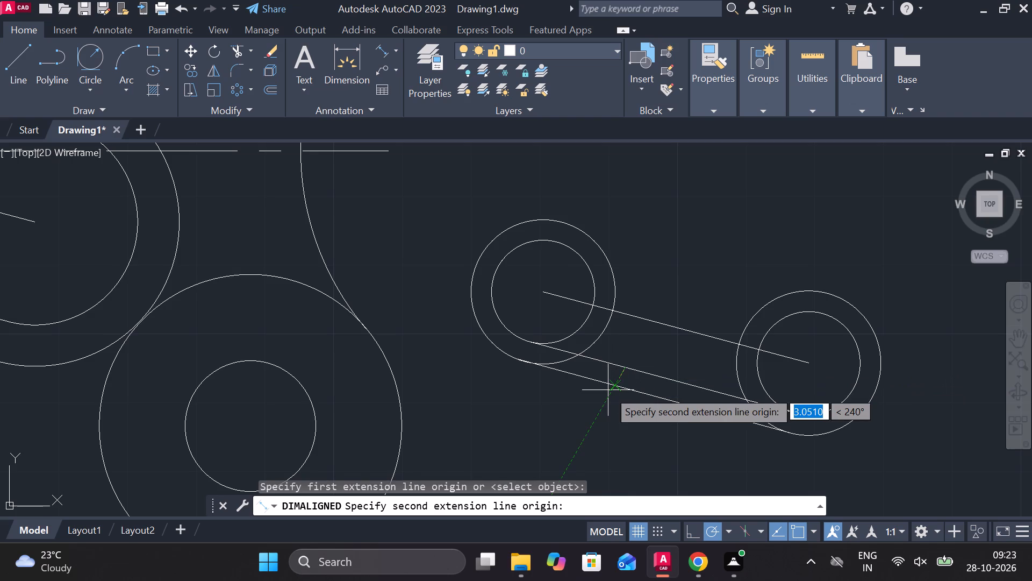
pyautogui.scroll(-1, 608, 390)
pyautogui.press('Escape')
# Erase both pairs of concentric circles and the three angled lines beside the plate.
pyautogui.click(500, 250)
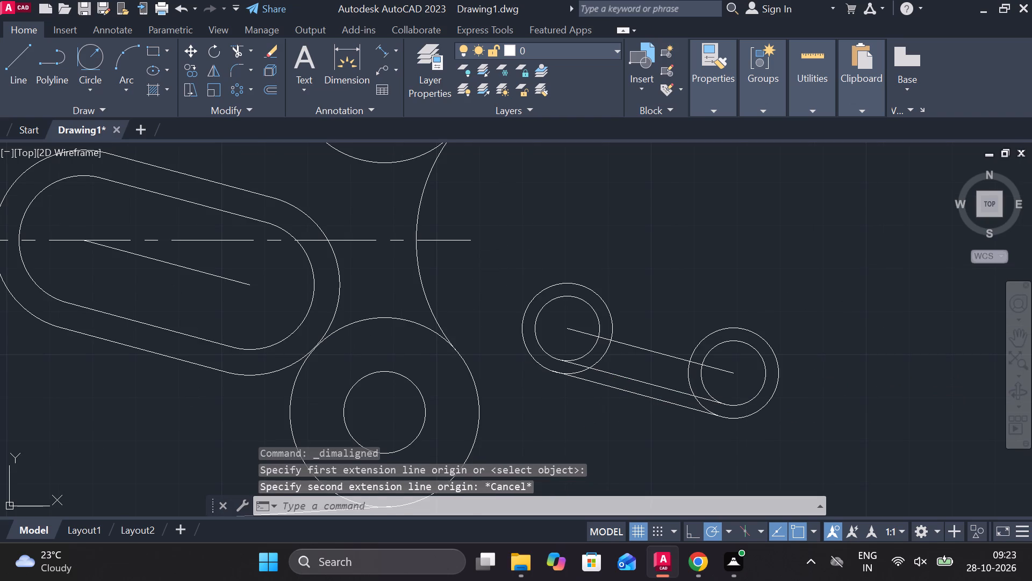
pyautogui.click(788, 439)
pyautogui.write('e')
pyautogui.press('space')
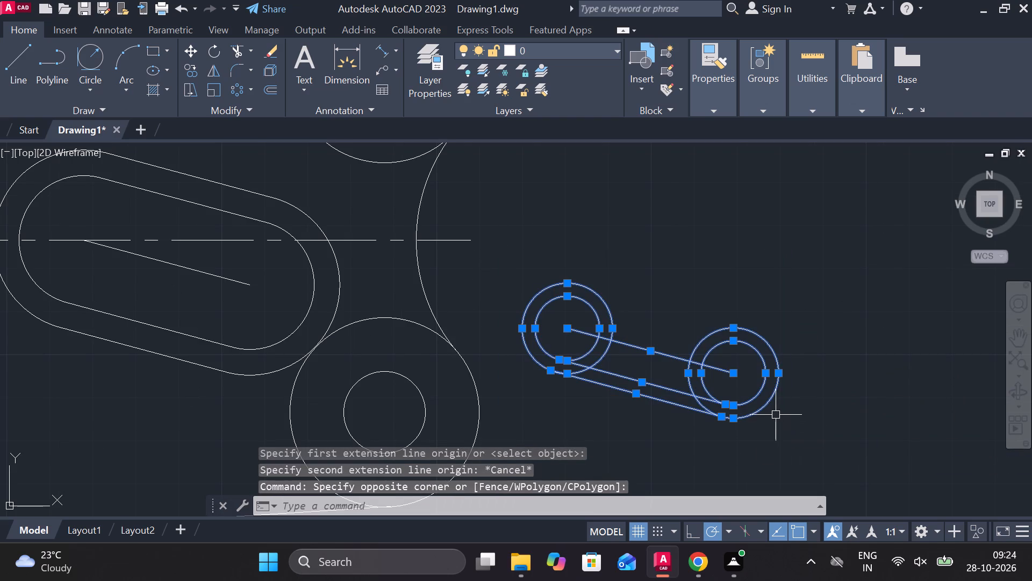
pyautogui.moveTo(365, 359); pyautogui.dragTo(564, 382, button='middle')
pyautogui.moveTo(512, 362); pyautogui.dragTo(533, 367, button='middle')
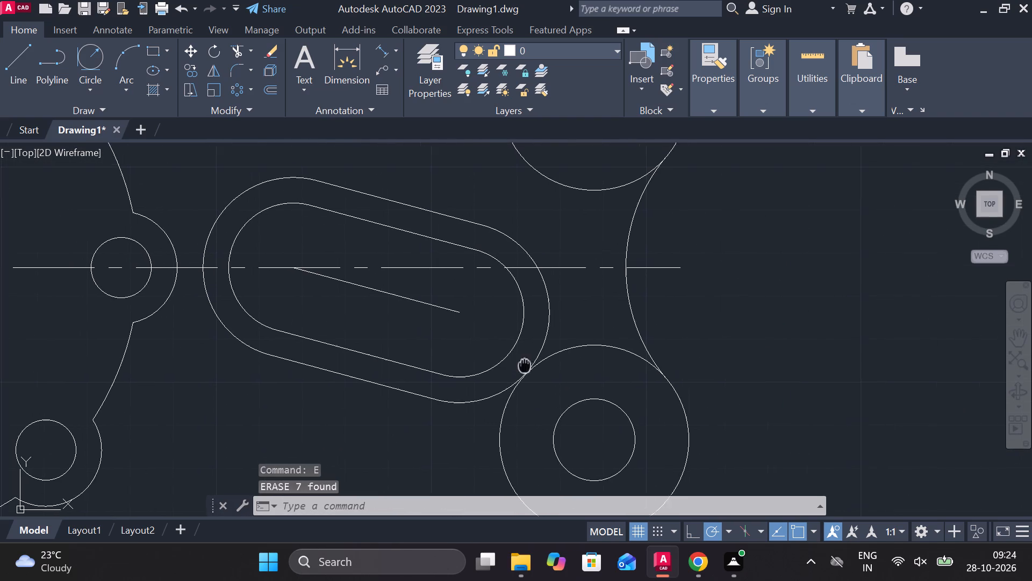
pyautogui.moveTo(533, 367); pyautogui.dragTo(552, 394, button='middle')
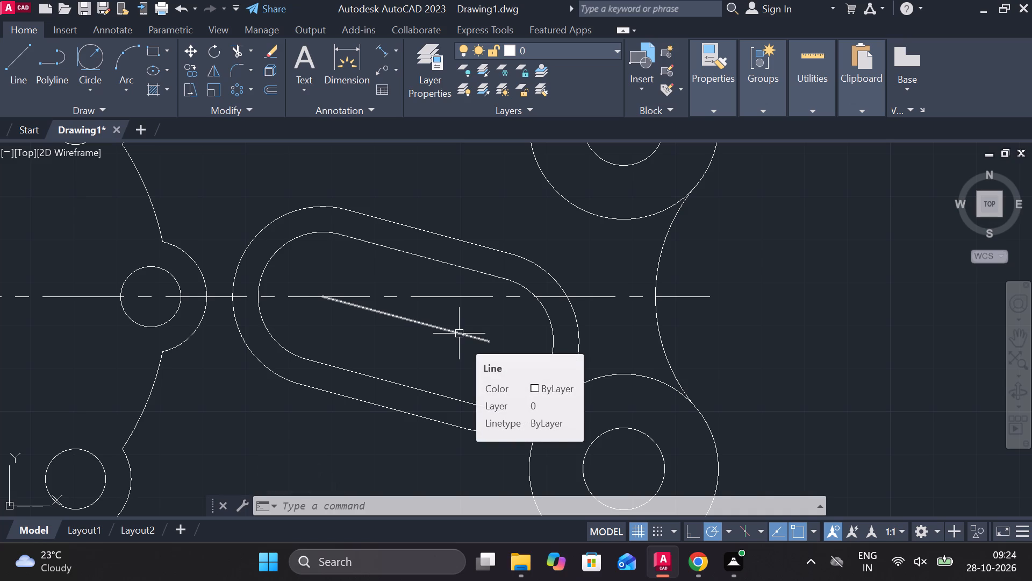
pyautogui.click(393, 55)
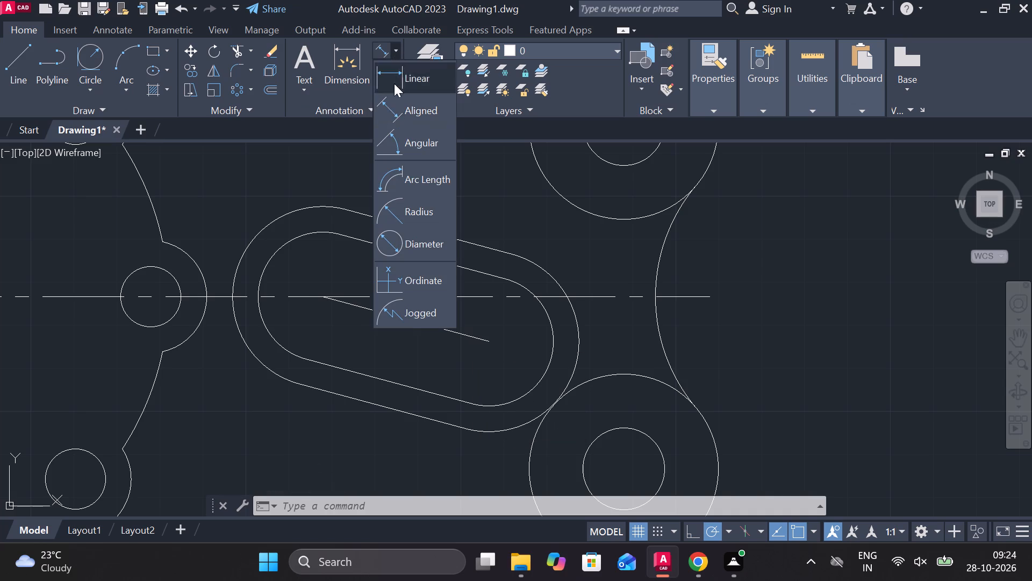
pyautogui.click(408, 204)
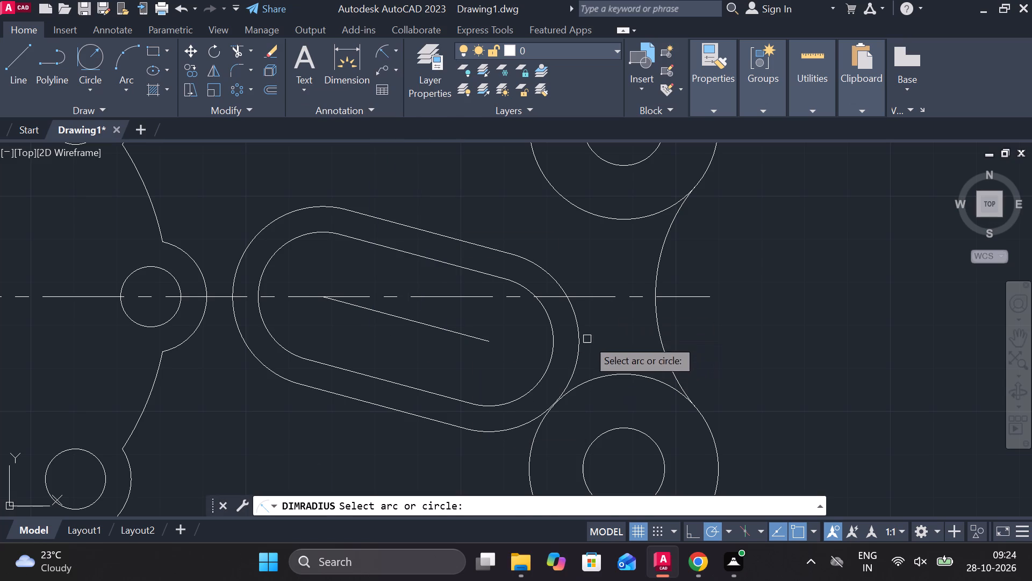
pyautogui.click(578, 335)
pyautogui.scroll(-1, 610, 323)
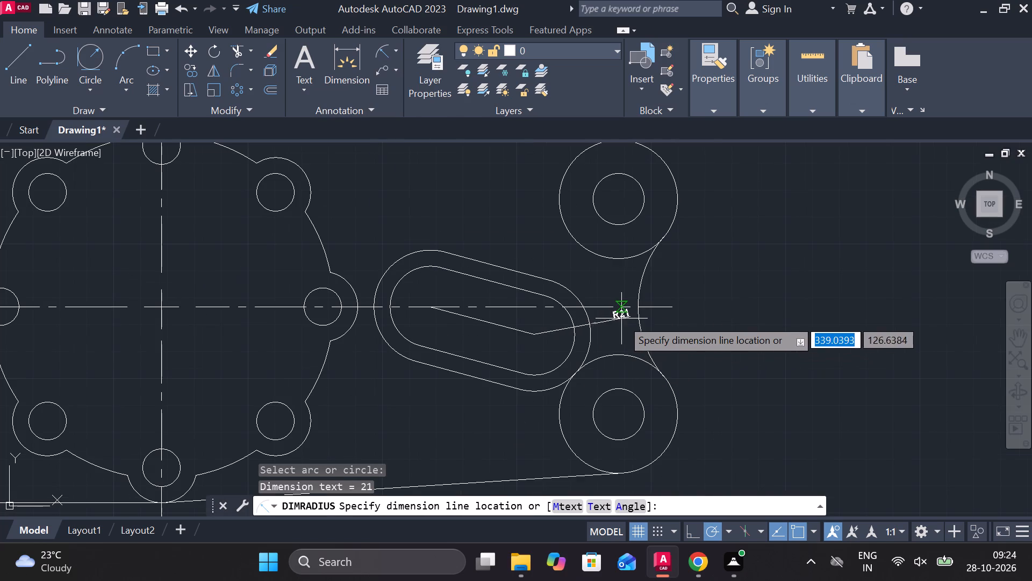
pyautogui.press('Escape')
# Add a horizontal linear dimension above the plate from the top lobe hole's center to the upper-right corner hole's center.
pyautogui.scroll(-2, 551, 326)
pyautogui.scroll(1, 519, 308)
pyautogui.moveTo(551, 317); pyautogui.dragTo(661, 322, button='middle')
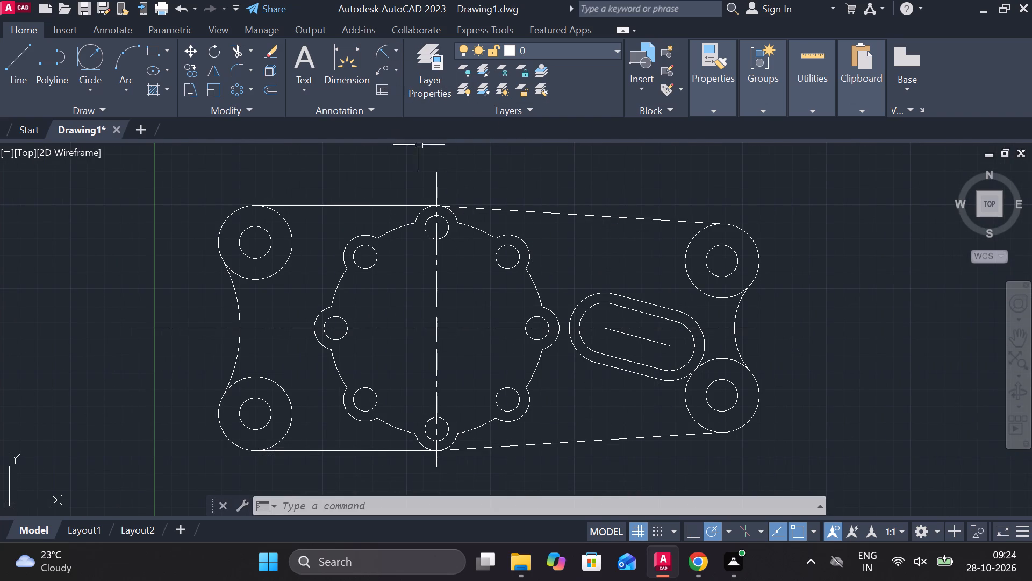
pyautogui.click(389, 46)
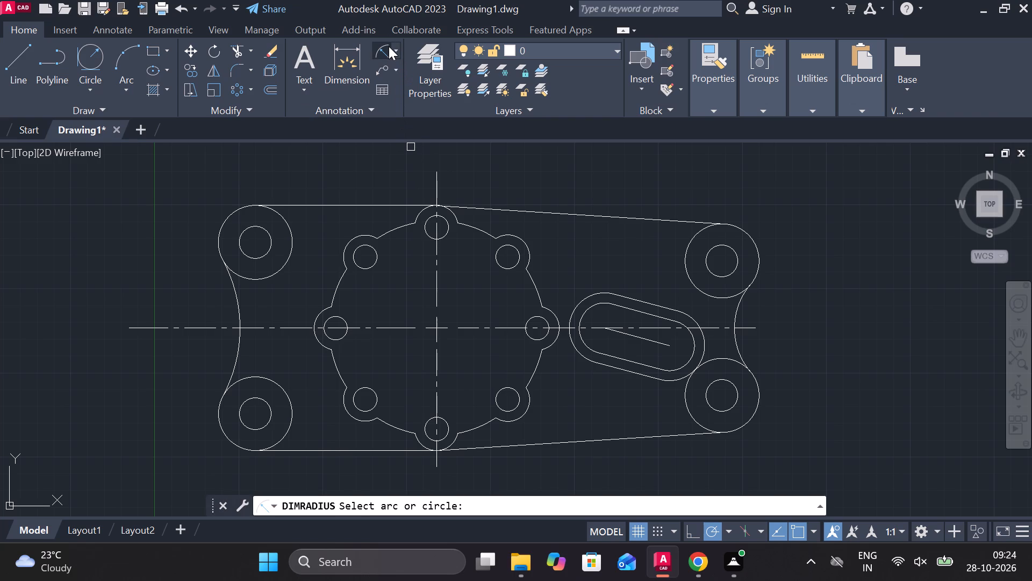
pyautogui.click(397, 54)
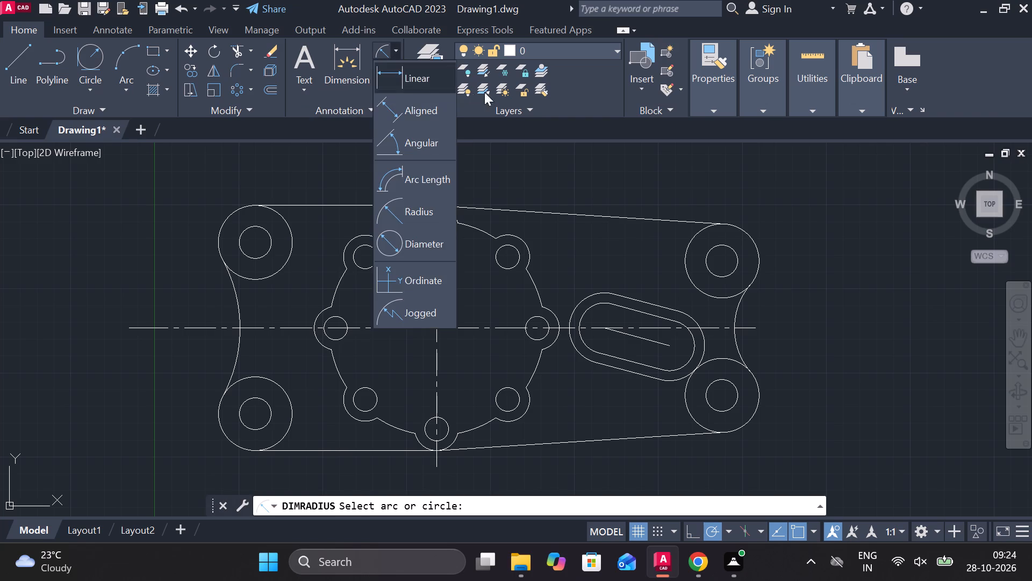
pyautogui.click(423, 82)
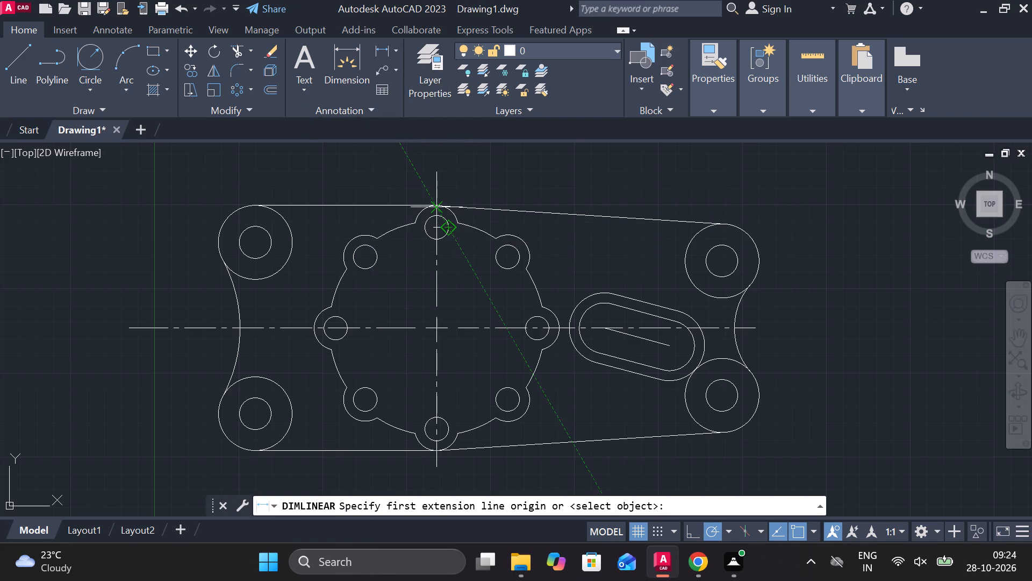
pyautogui.click(440, 227)
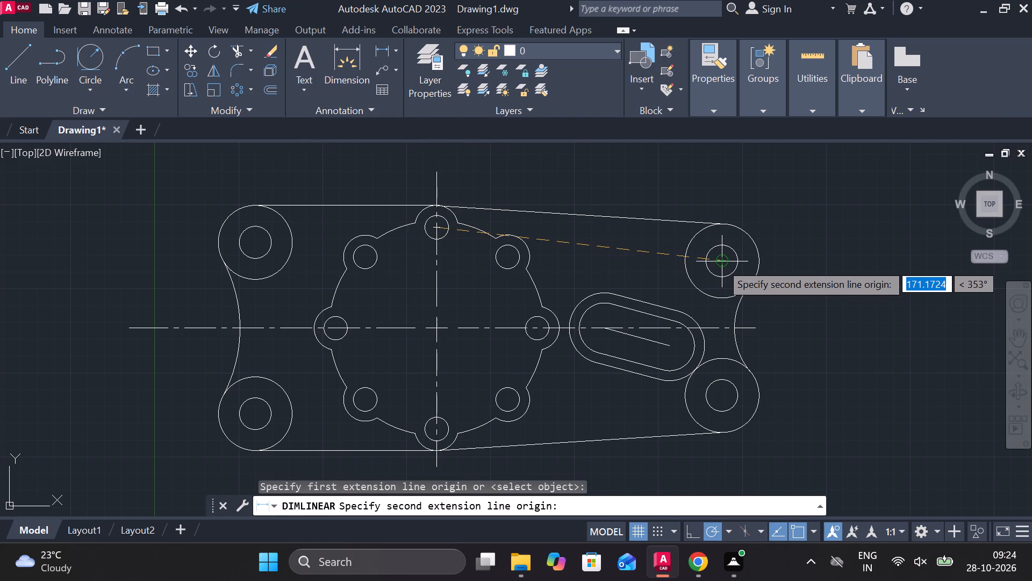
pyautogui.click(720, 263)
pyautogui.scroll(1, 648, 185)
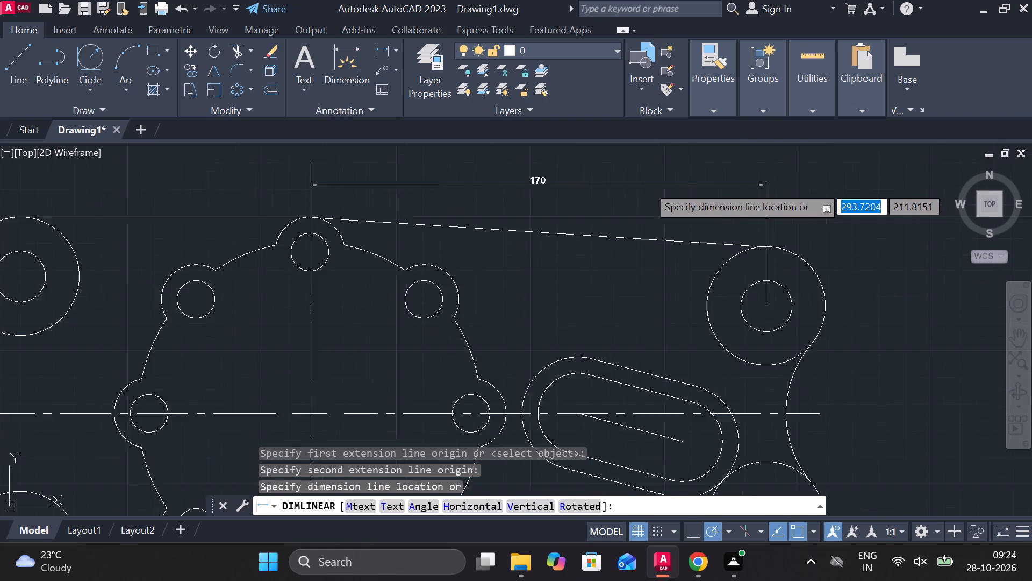
pyautogui.scroll(1, 648, 185)
pyautogui.moveTo(670, 192); pyautogui.dragTo(694, 305, button='middle')
pyautogui.scroll(-1, 682, 257)
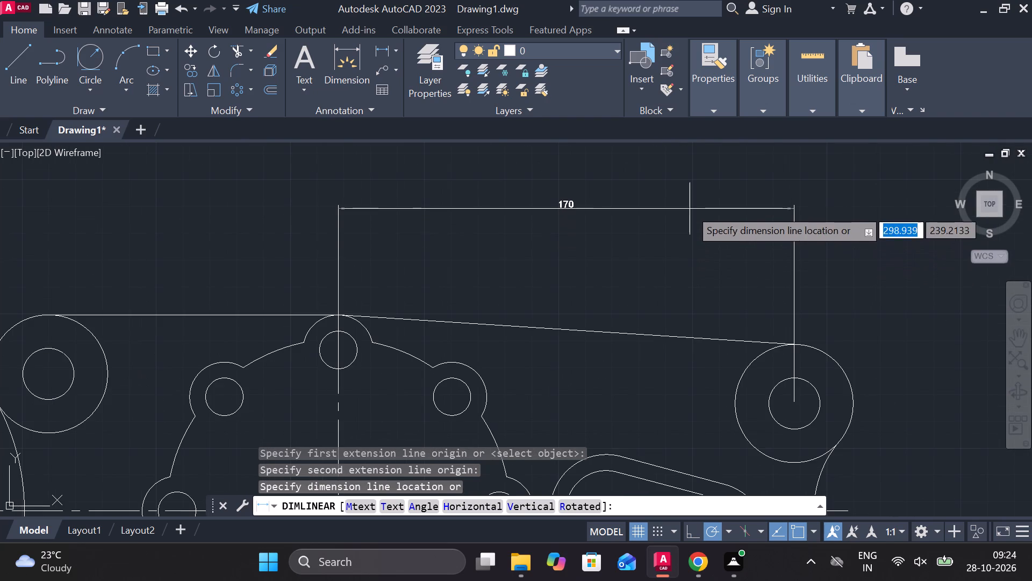
pyautogui.click(690, 209)
pyautogui.scroll(-2, 775, 231)
pyautogui.press('Escape')
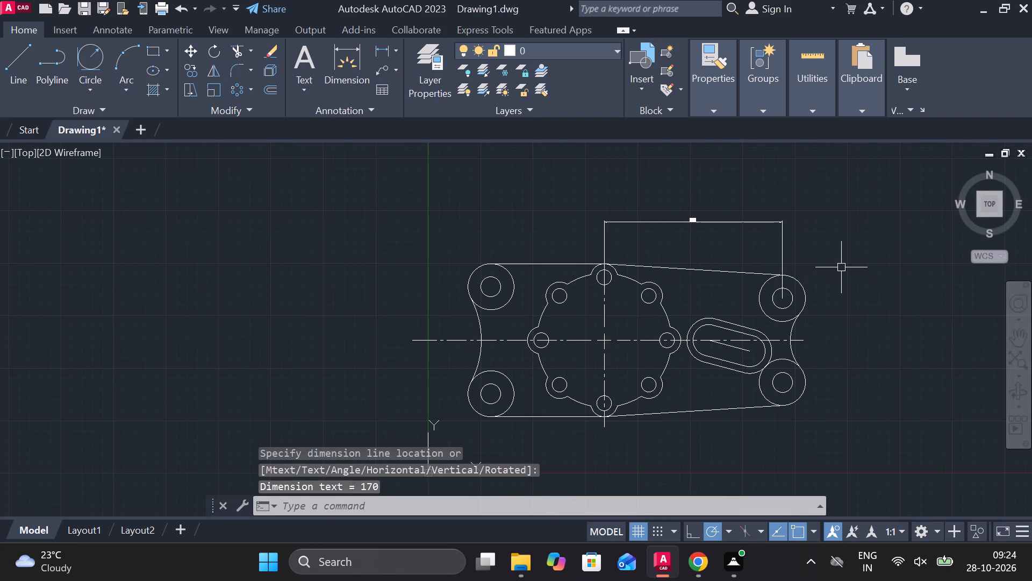
# Modify the ISO-25 dimension style, setting the arrow size to 4.
pyautogui.write('d')
pyautogui.press('space')
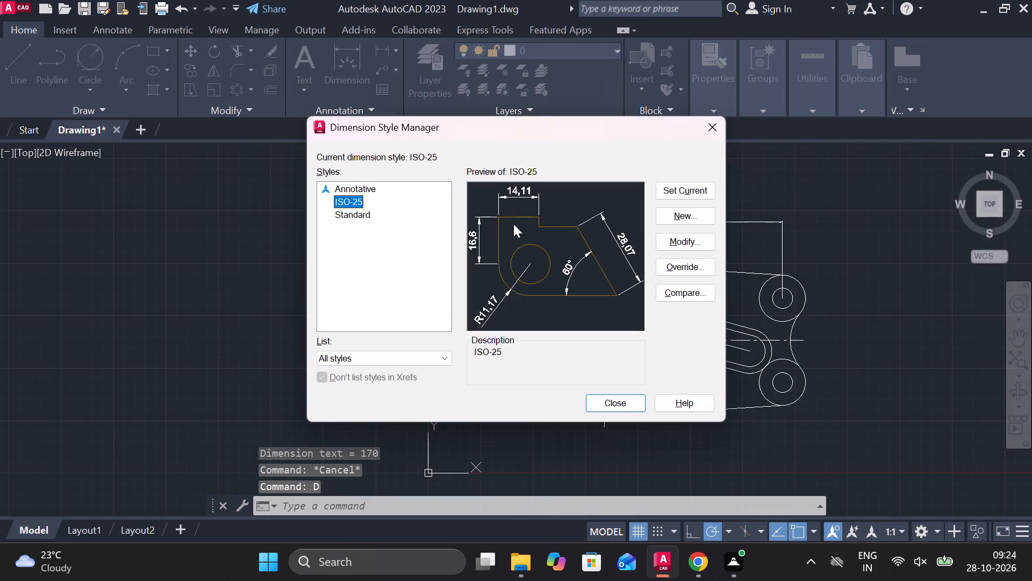
pyautogui.click(677, 243)
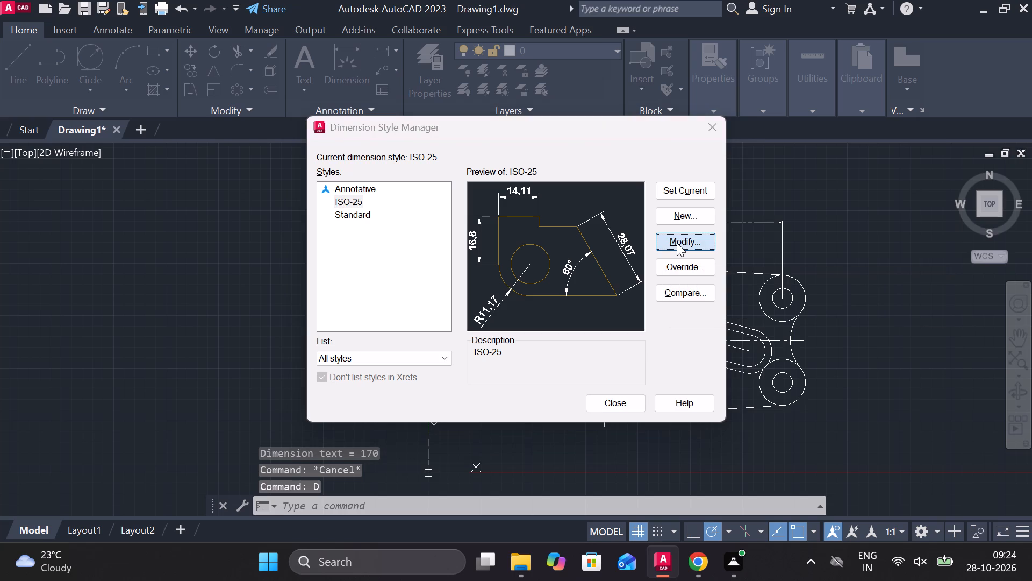
pyautogui.click(348, 89)
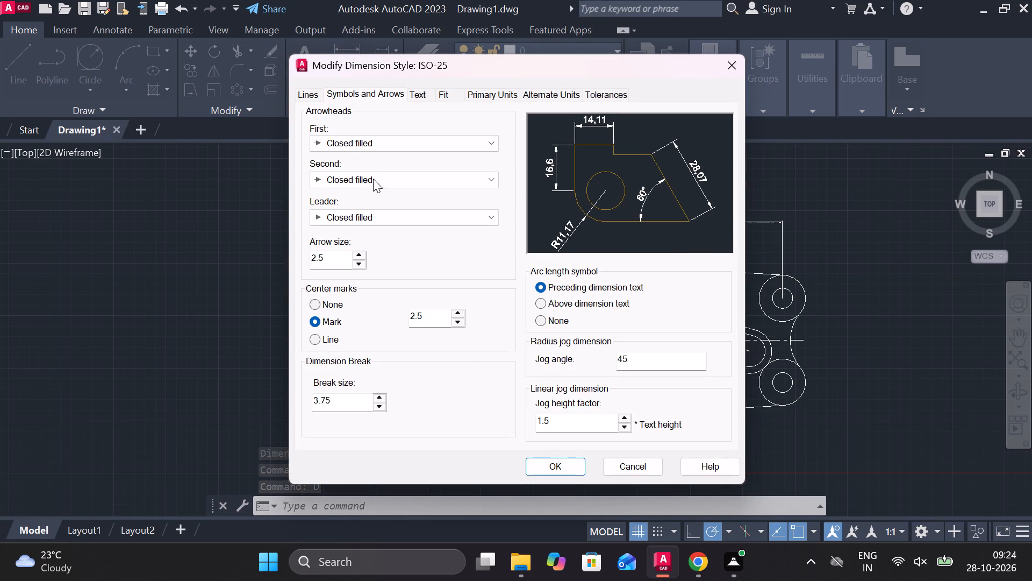
pyautogui.click(334, 257)
pyautogui.moveTo(334, 256); pyautogui.dragTo(294, 261)
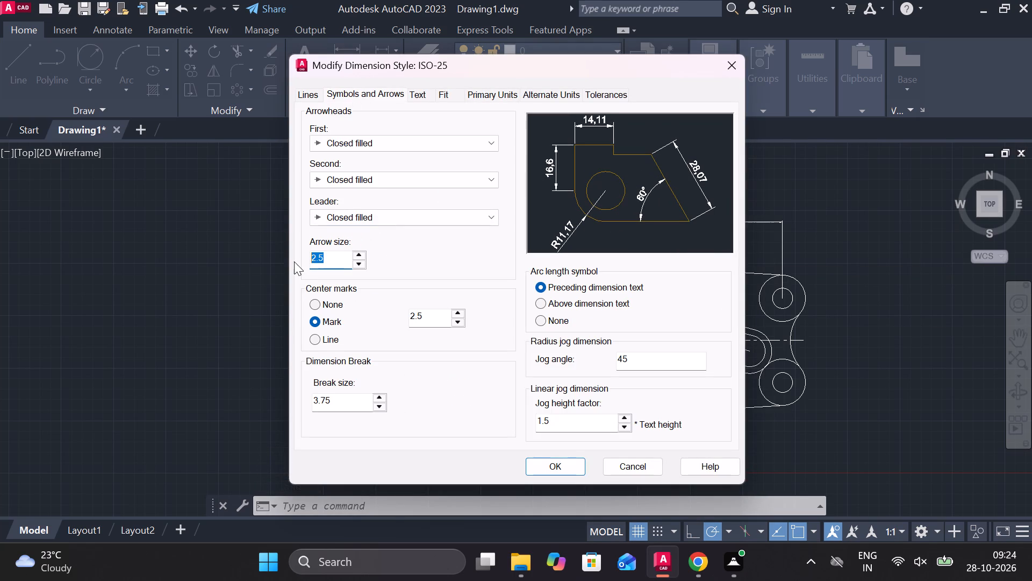
pyautogui.press('4')
# Set the ISO-25 dimension text height to 6 and its text alignment to ISO standard.
pyautogui.click(417, 90)
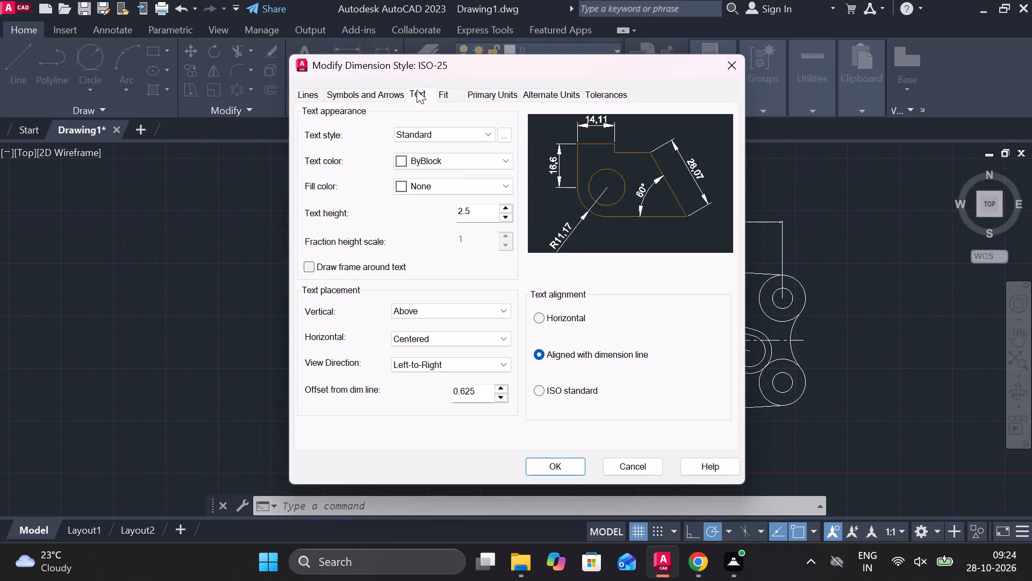
pyautogui.moveTo(475, 216); pyautogui.dragTo(447, 213)
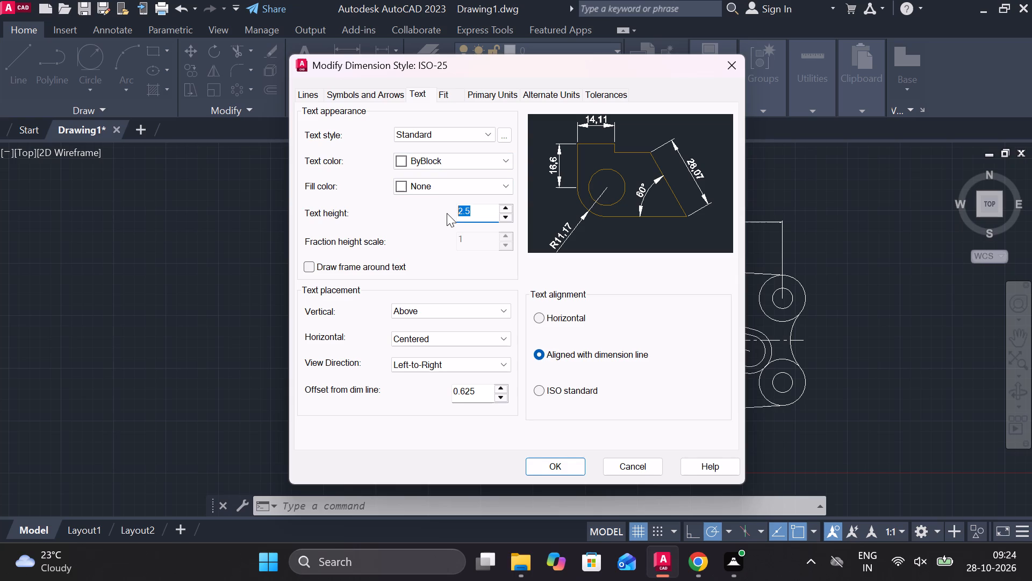
pyautogui.press('6')
pyautogui.click(537, 382)
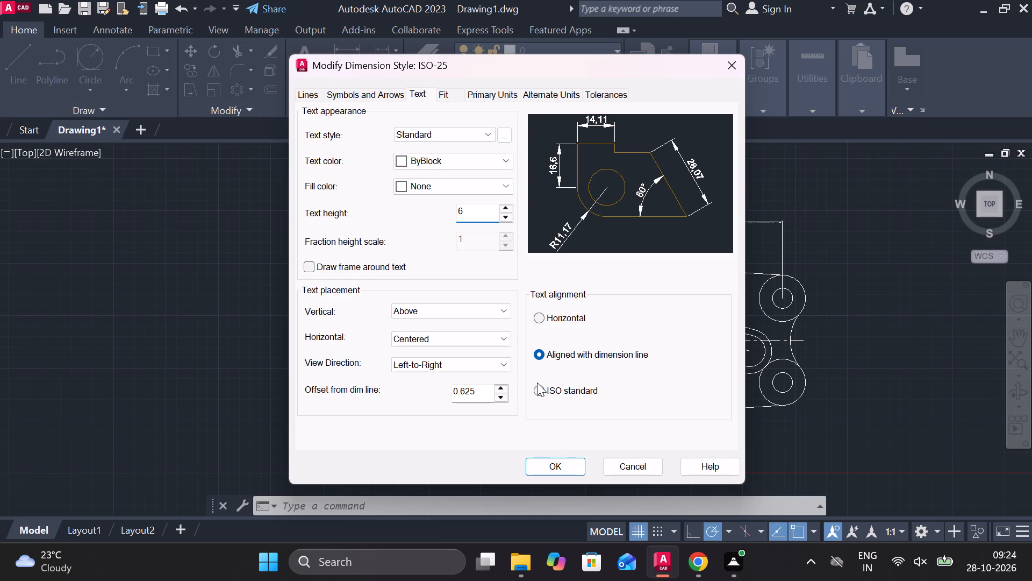
pyautogui.click(537, 391)
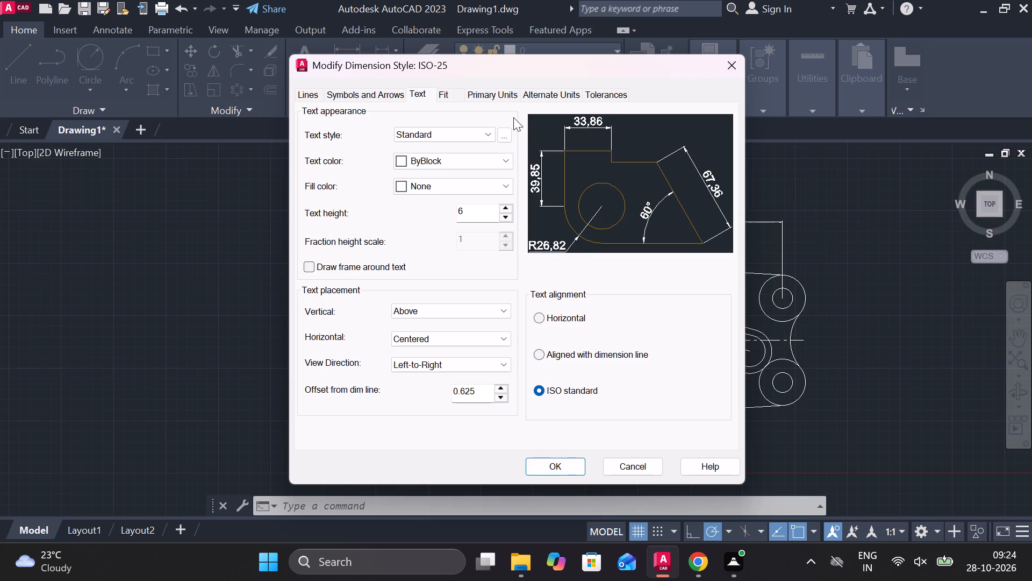
# Set the linear dimension precision to 0, apply the style changes, and make ISO-25 the current dimension style.
pyautogui.click(492, 97)
pyautogui.click(479, 155)
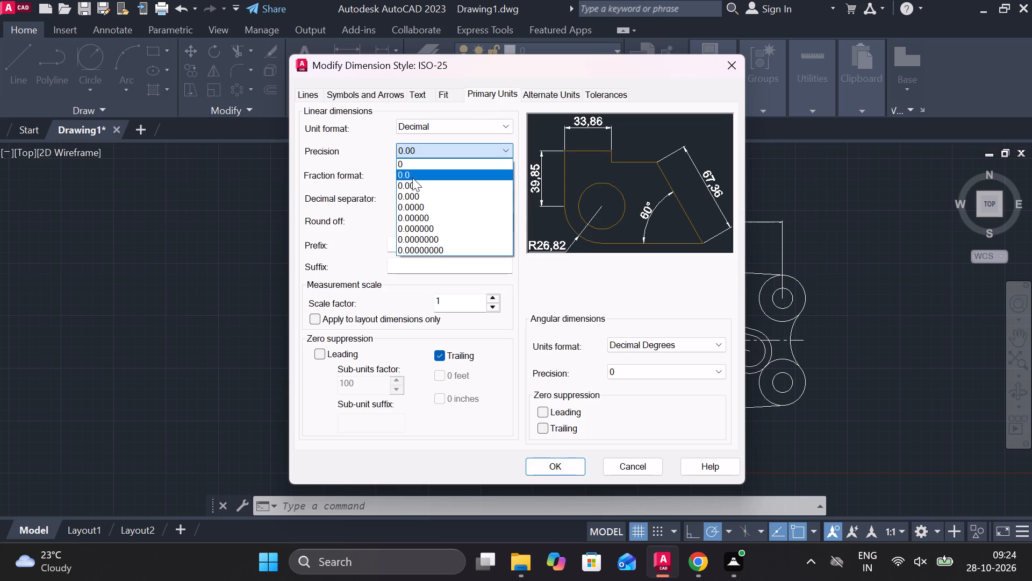
pyautogui.click(408, 168)
pyautogui.doubleClick(567, 472)
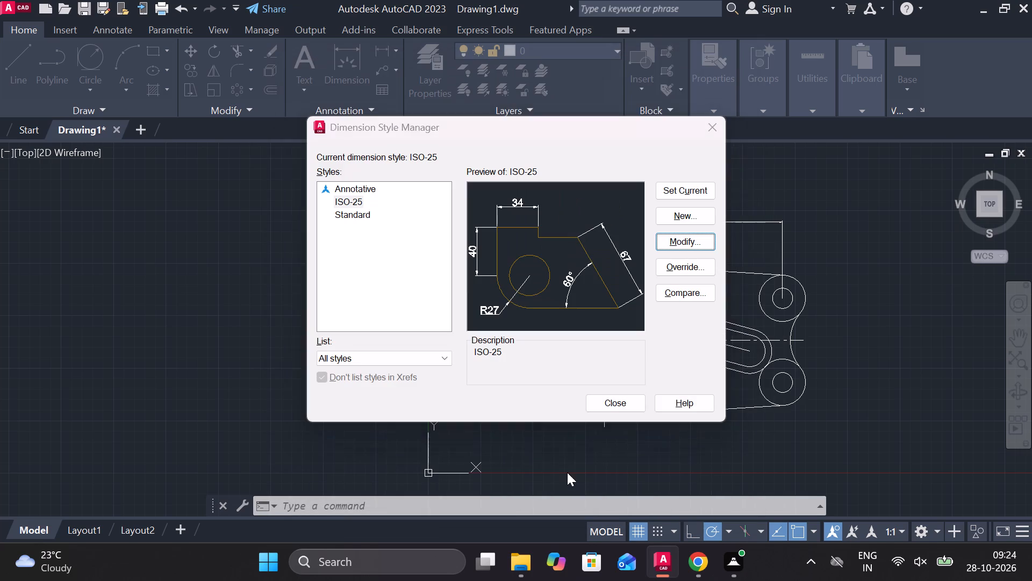
pyautogui.click(700, 189)
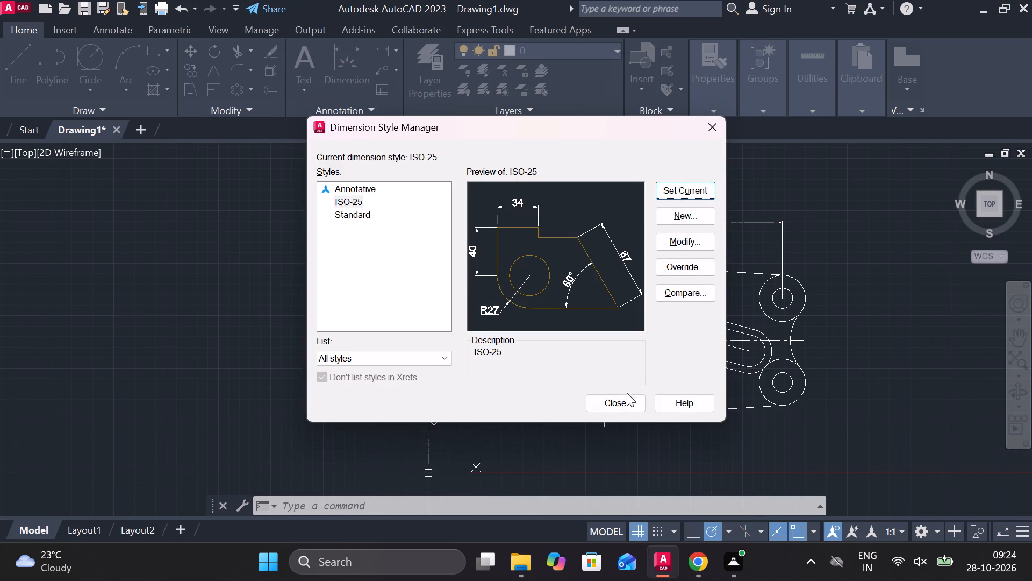
pyautogui.click(625, 397)
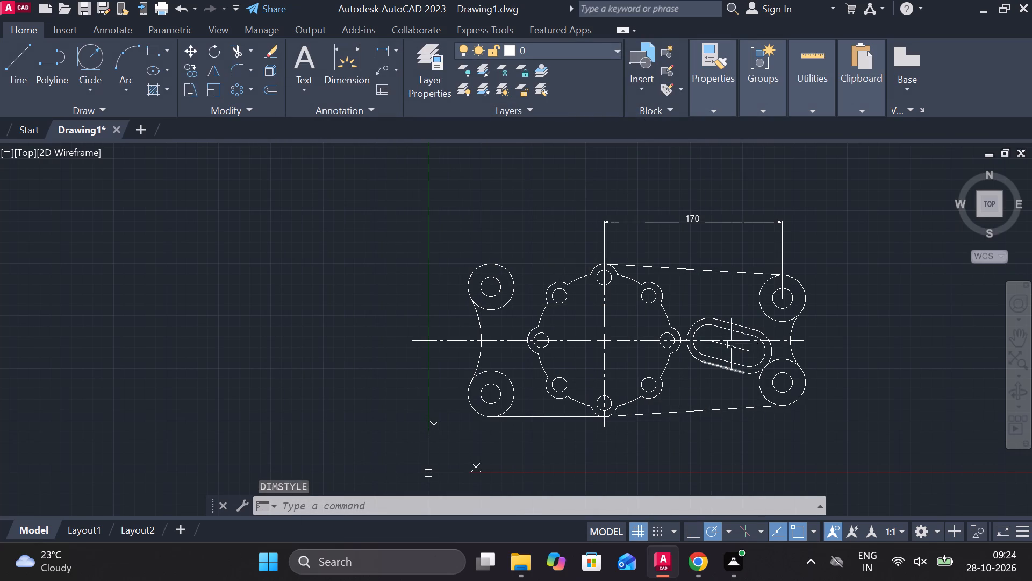
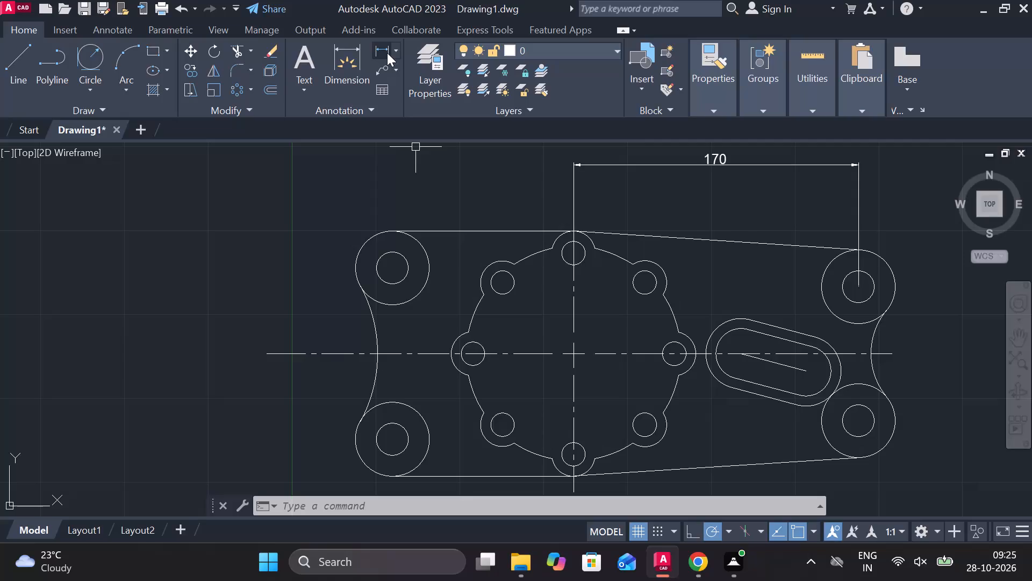
# Add a horizontal linear dimension from the top lobe hole's center to the upper-left corner hole's center, in line with the existing 170 dimension.
pyautogui.click(386, 52)
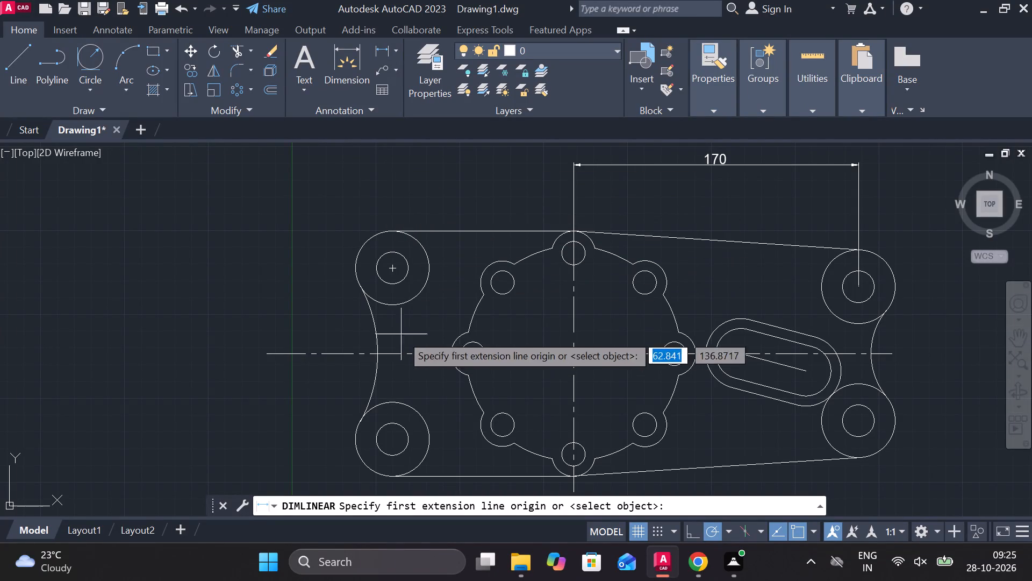
pyautogui.click(573, 252)
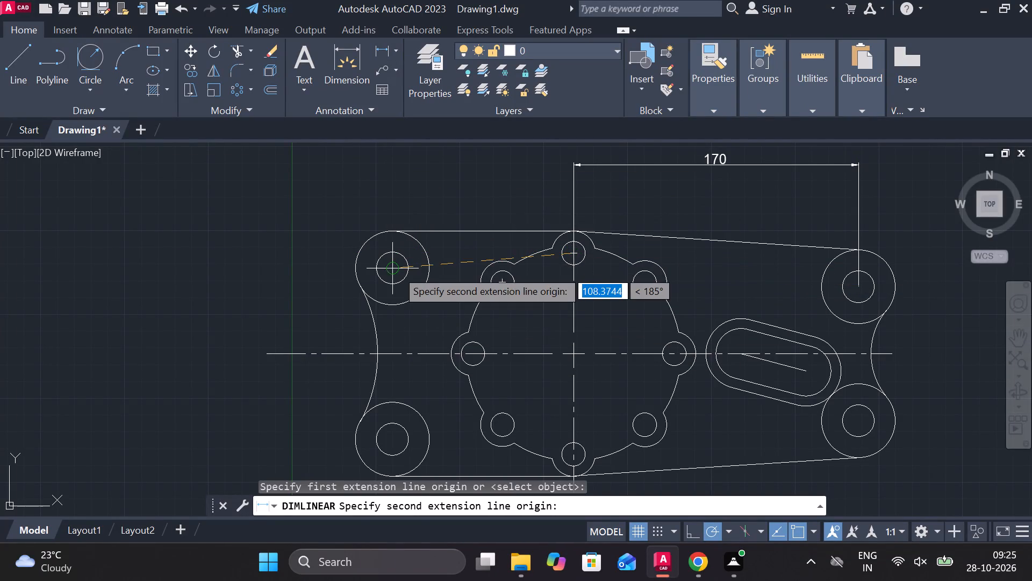
pyautogui.click(396, 270)
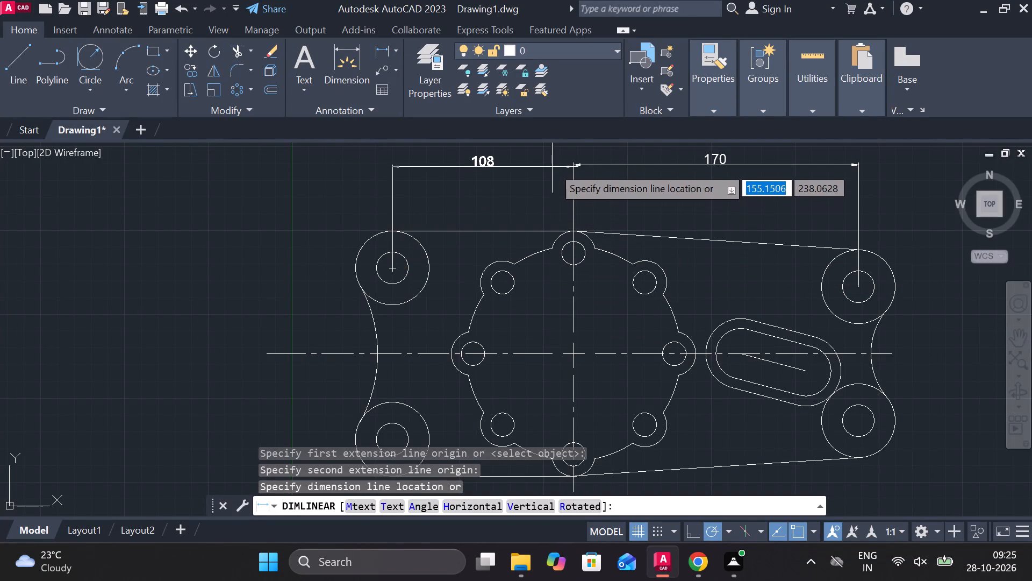
pyautogui.scroll(3, 572, 165)
pyautogui.click(582, 167)
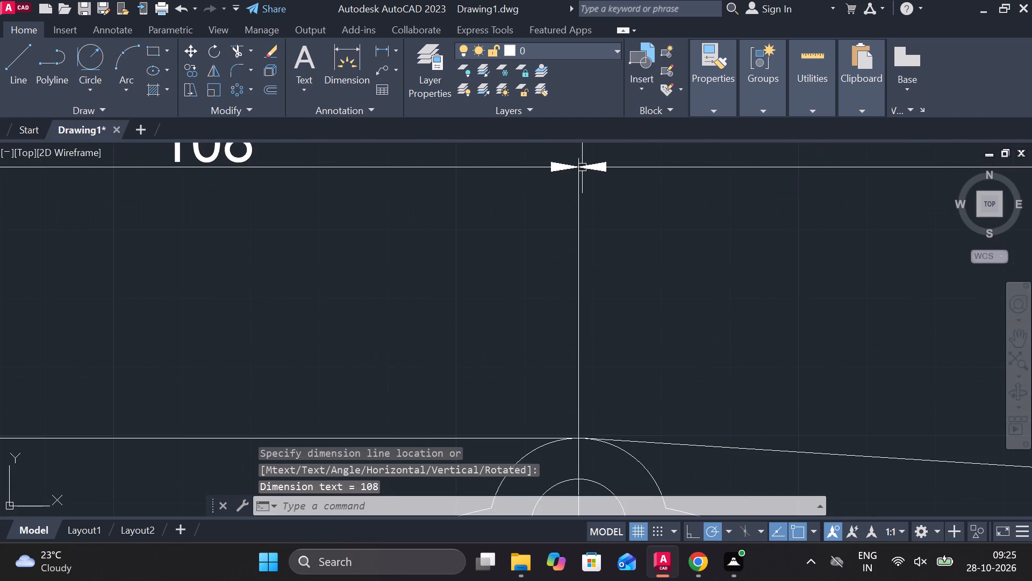
# Modify the ISO-25 dimension style, setting the arrow size to 5, and open its text settings.
pyautogui.scroll(-3, 601, 191)
pyautogui.scroll(-3, 617, 243)
pyautogui.scroll(2, 628, 286)
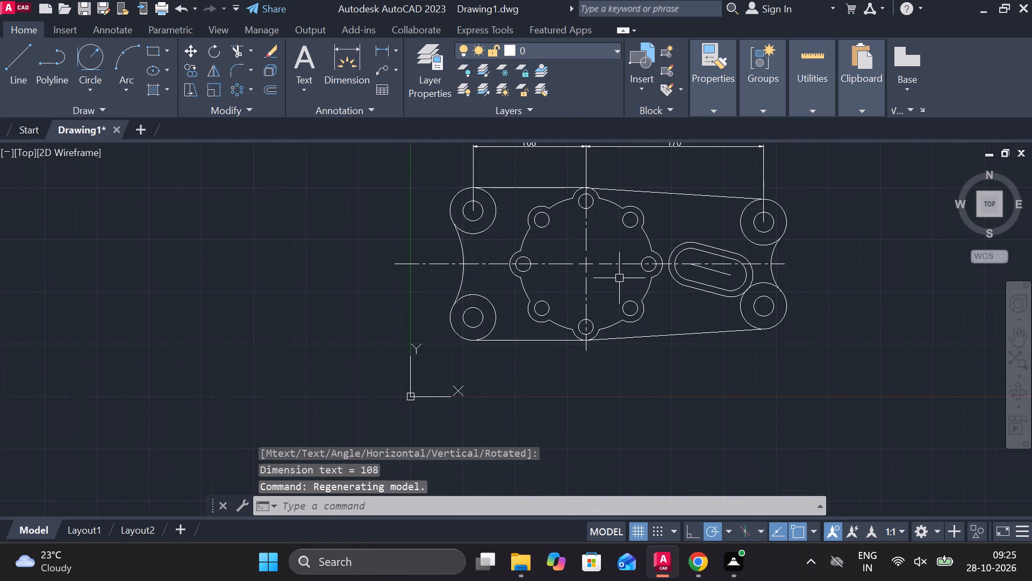
pyautogui.moveTo(615, 278); pyautogui.dragTo(466, 327, button='middle')
pyautogui.press('Escape')
pyautogui.write('d')
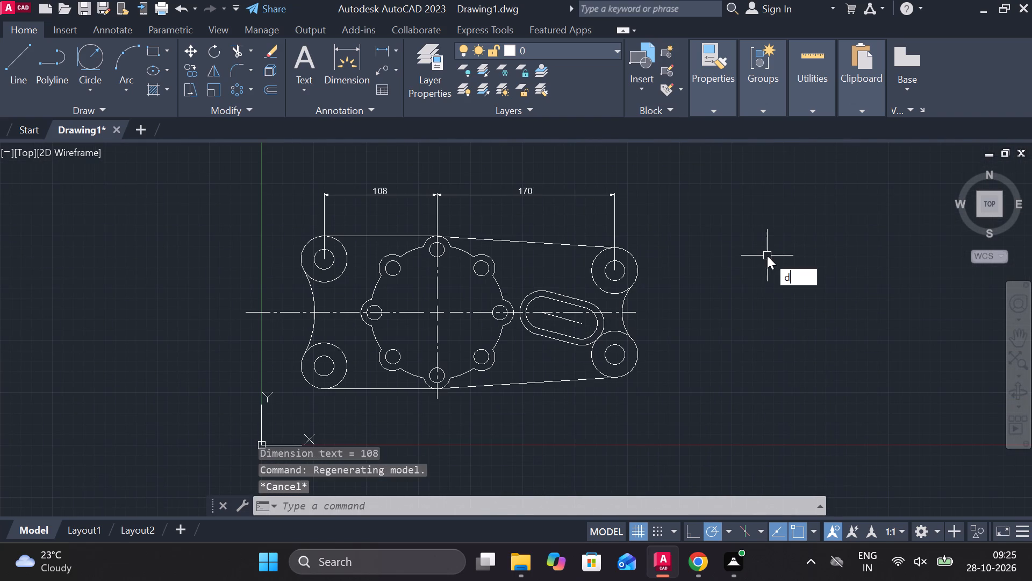
pyautogui.press('space')
pyautogui.click(678, 239)
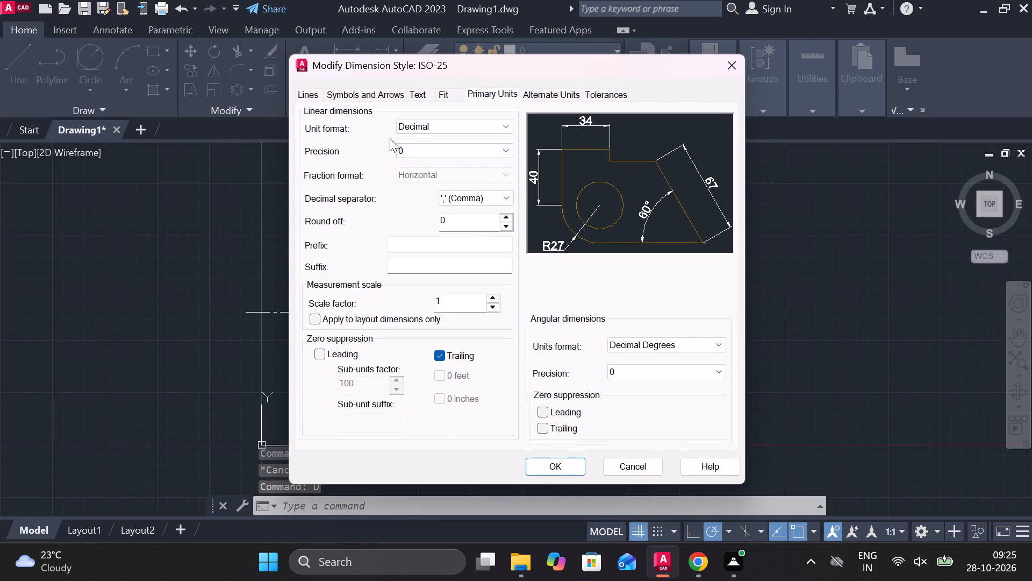
pyautogui.click(370, 99)
pyautogui.moveTo(322, 257); pyautogui.dragTo(288, 256)
pyautogui.press('5')
pyautogui.click(429, 95)
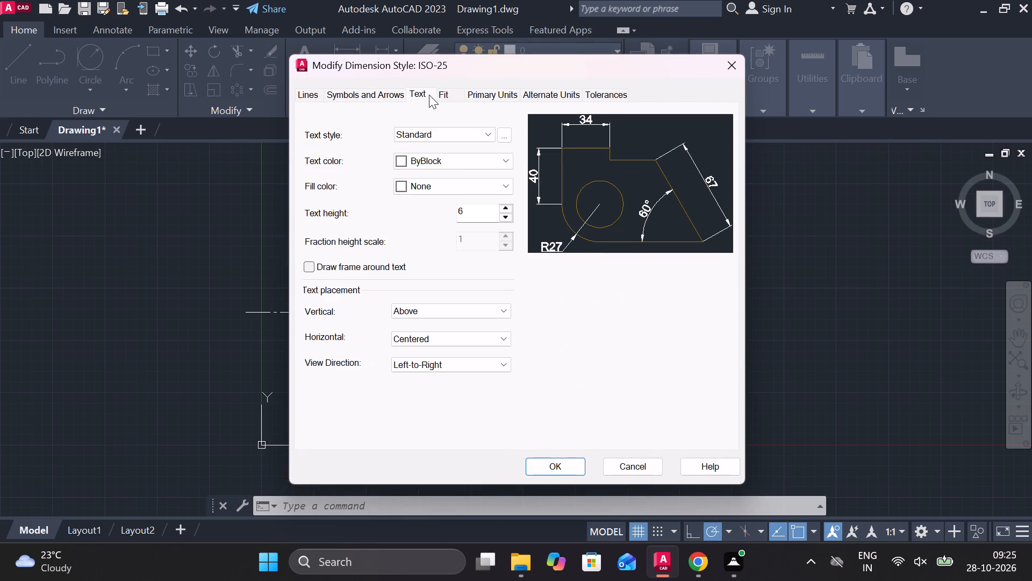
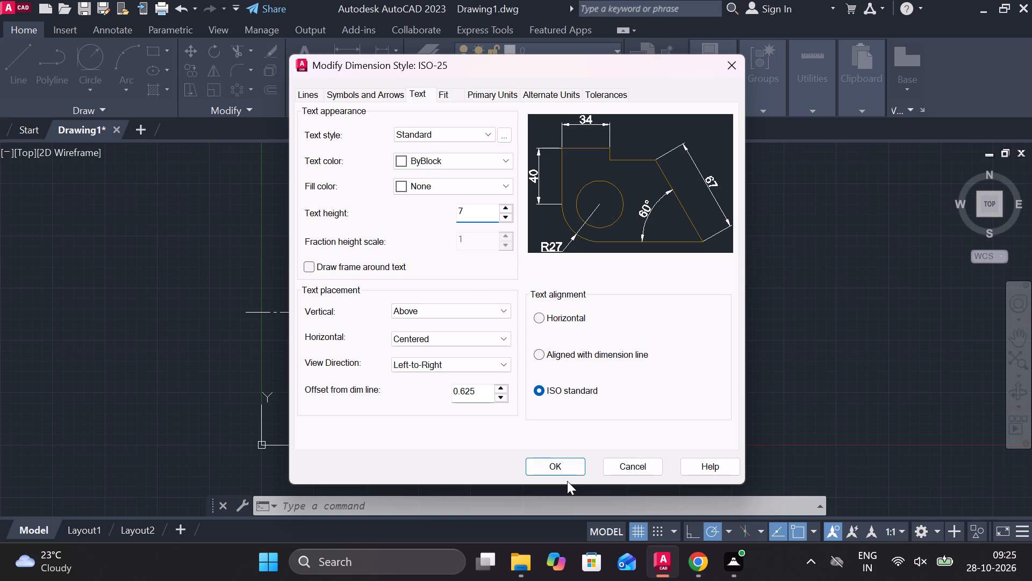
# Apply the text height of 7 to the ISO-25 dimension style and make it the current style.
pyautogui.click(555, 463)
pyautogui.click(687, 189)
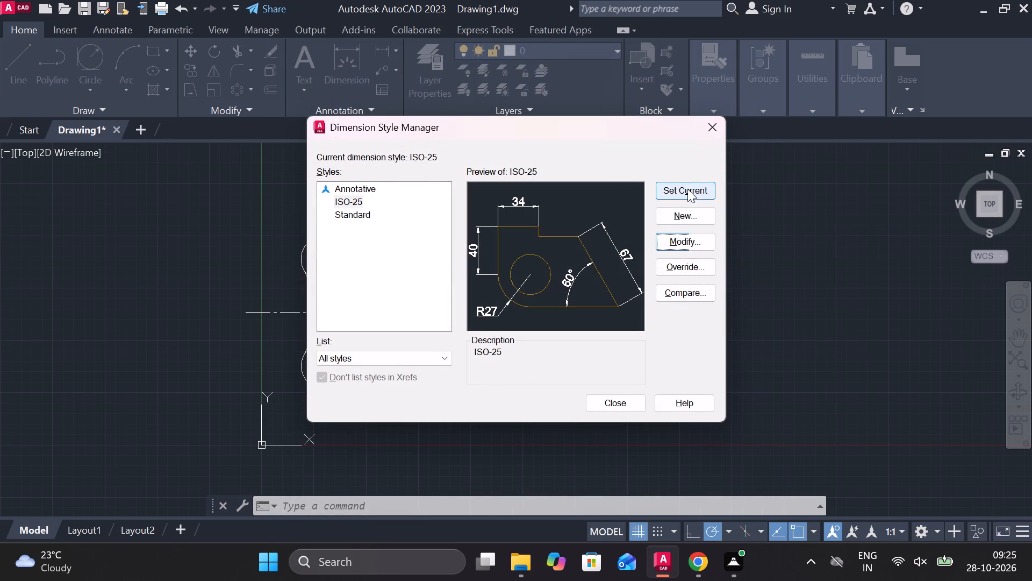
pyautogui.click(607, 410)
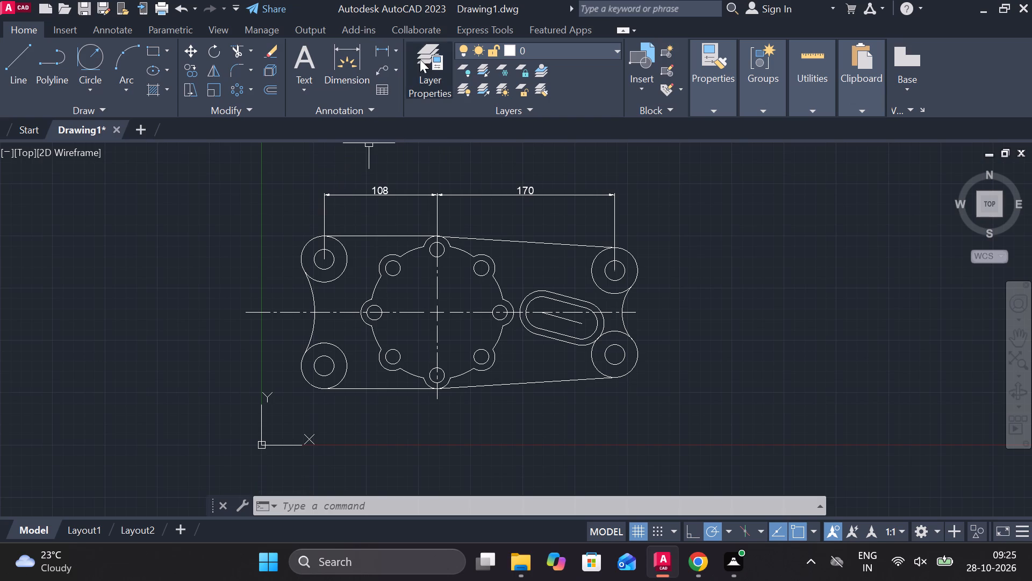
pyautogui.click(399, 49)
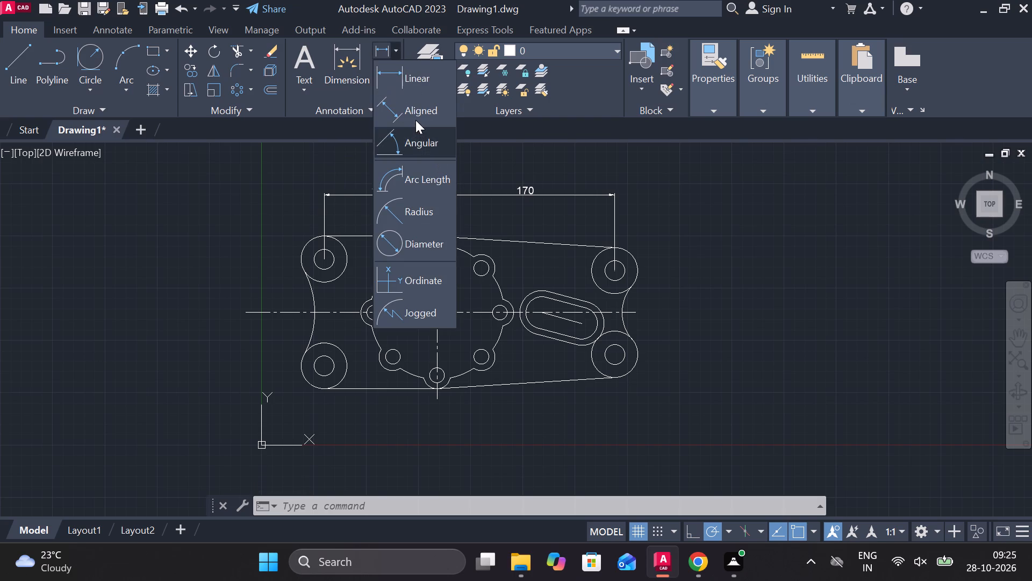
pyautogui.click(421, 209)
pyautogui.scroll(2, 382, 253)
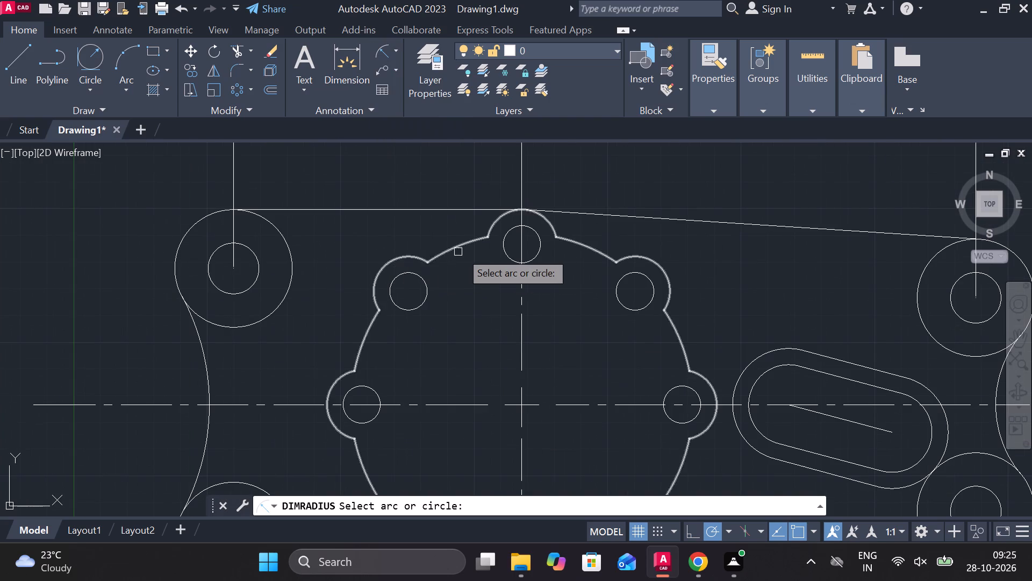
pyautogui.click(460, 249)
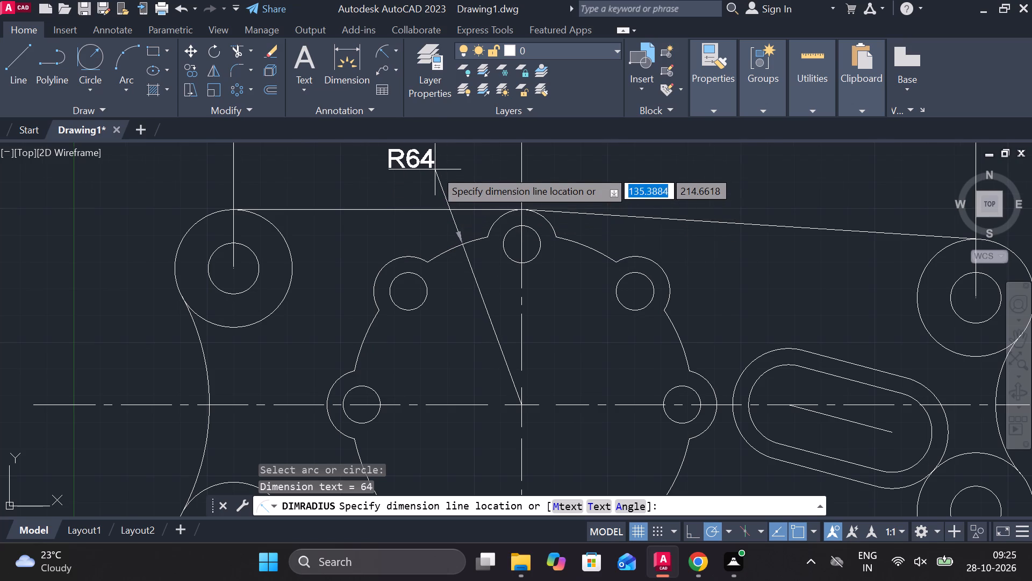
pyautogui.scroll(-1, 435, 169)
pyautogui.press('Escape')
# Modify the ISO-25 style's fit settings to turn off drawing the dimension line between extension lines, and keep the style current.
pyautogui.write('d')
pyautogui.press('space')
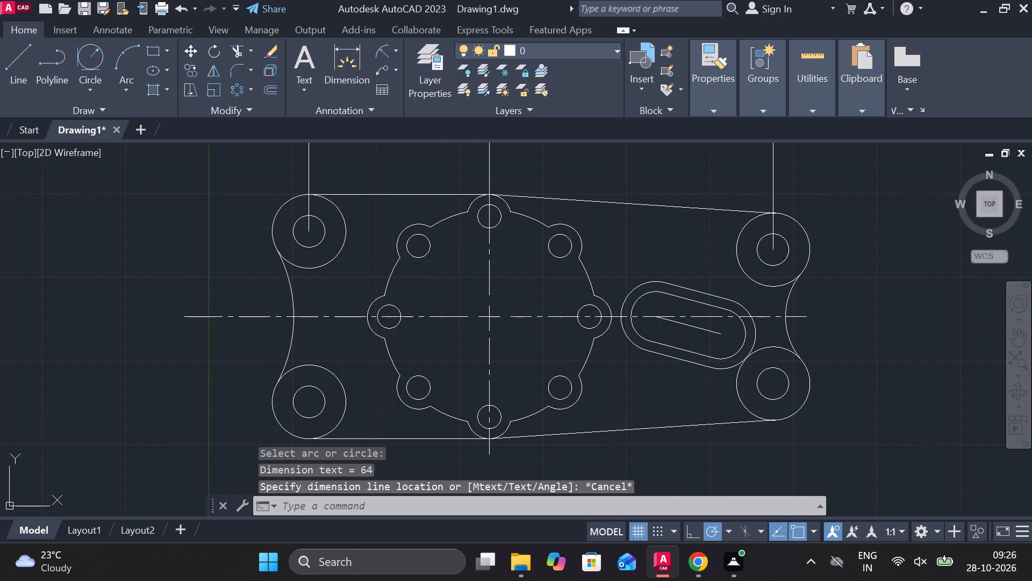
pyautogui.click(680, 238)
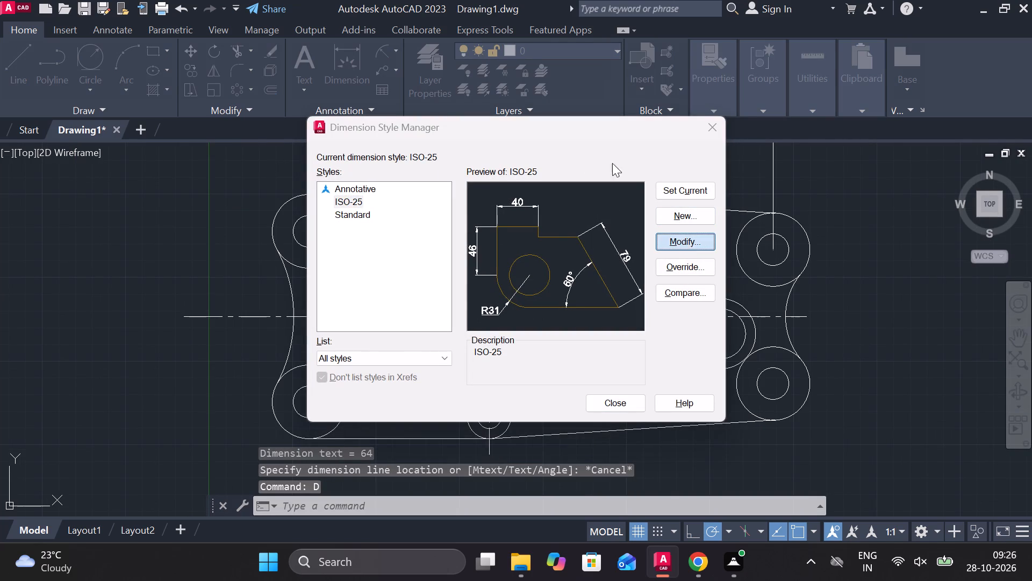
pyautogui.click(439, 97)
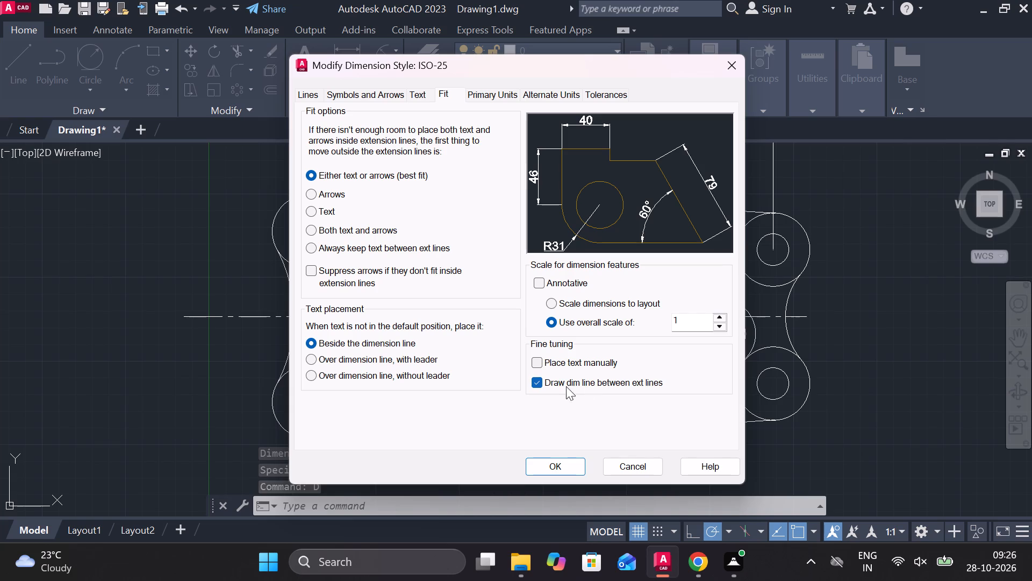
pyautogui.click(538, 381)
pyautogui.click(562, 465)
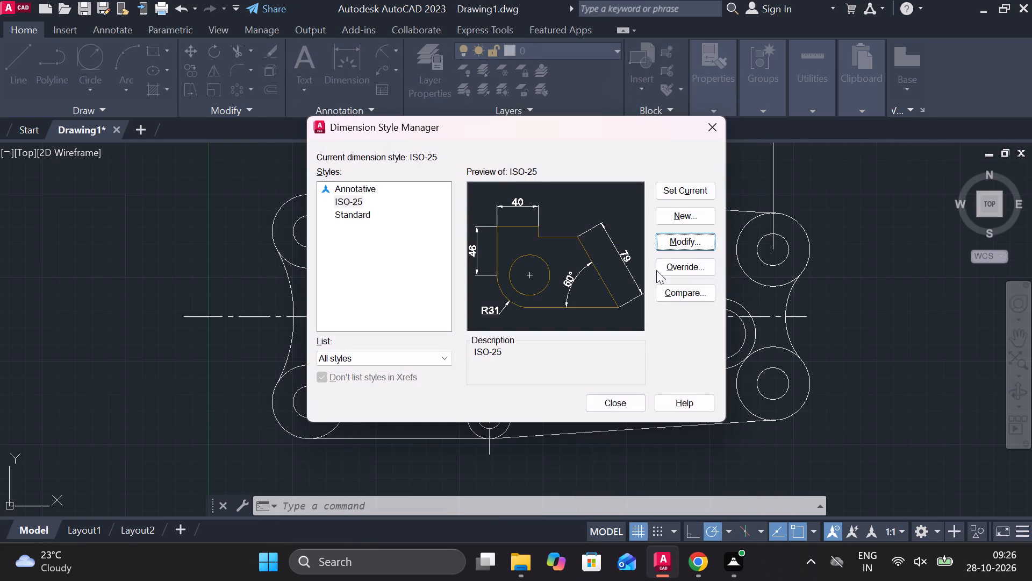
pyautogui.click(705, 199)
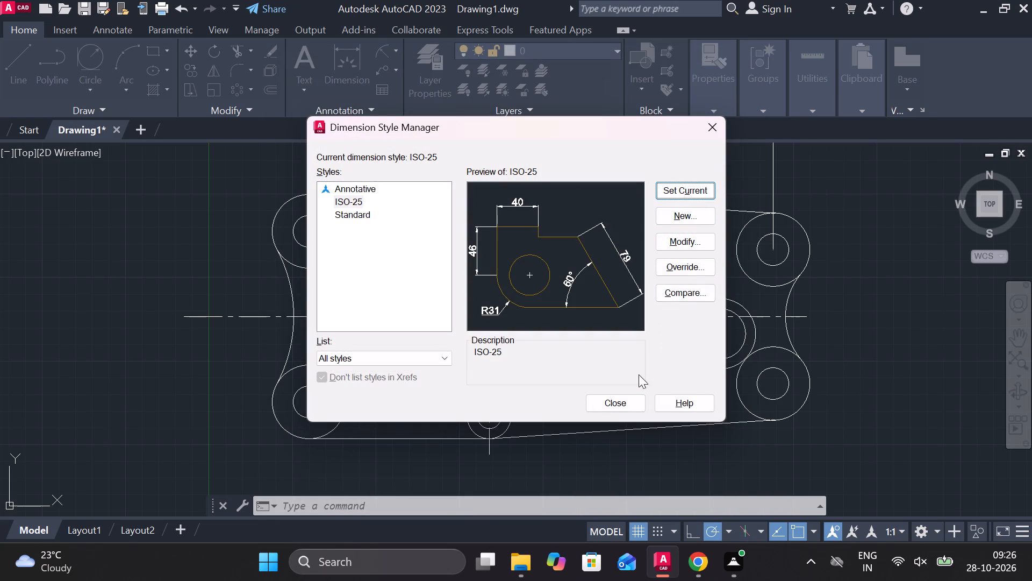
pyautogui.click(624, 400)
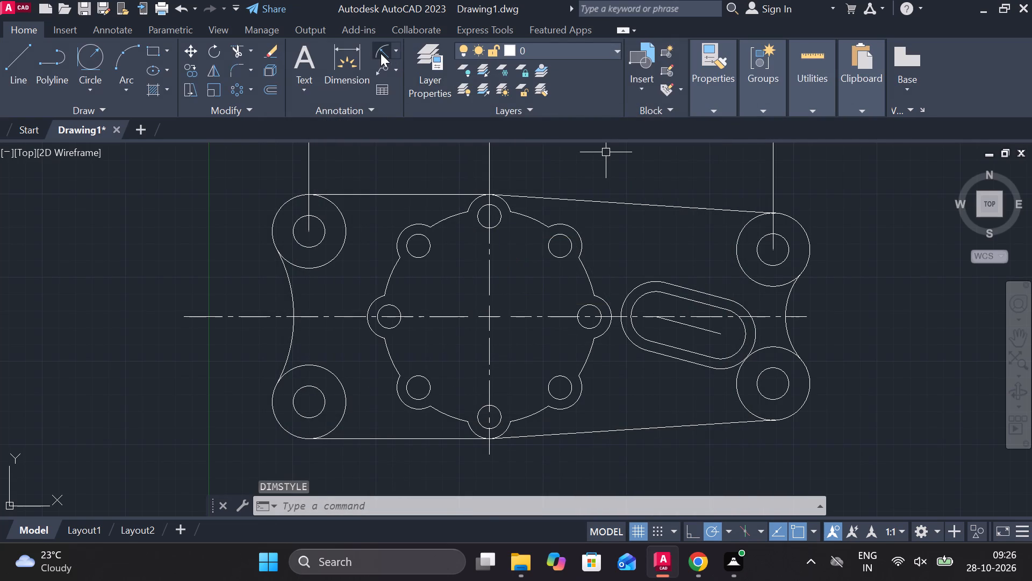
# Add a radius dimension to the lobed outline's main arc beside the top lobe, placing its text outside above the plate's upper edge.
pyautogui.click(381, 53)
pyautogui.click(459, 215)
pyautogui.moveTo(492, 219); pyautogui.dragTo(502, 256, button='middle')
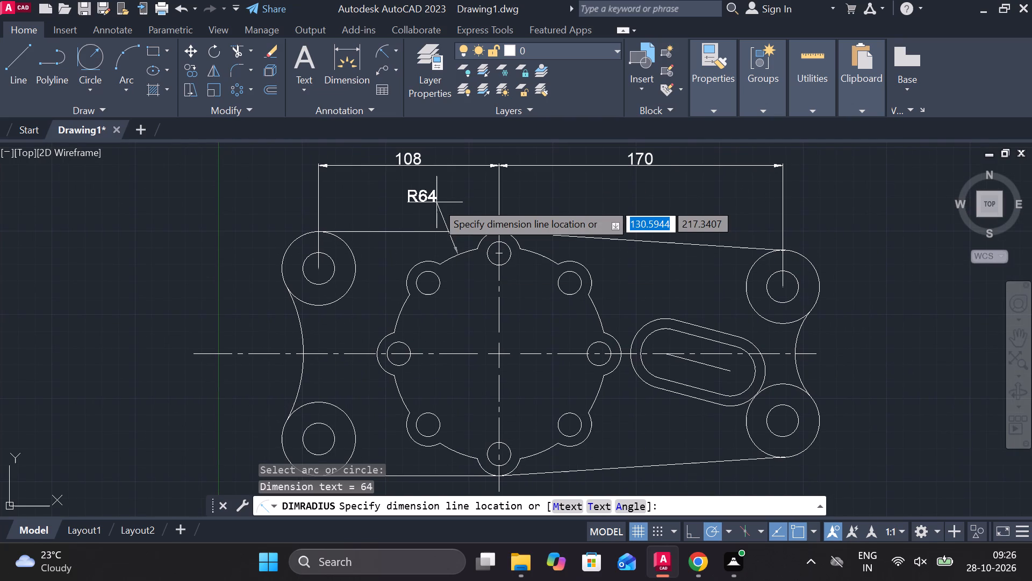
pyautogui.click(436, 202)
pyautogui.press('space')
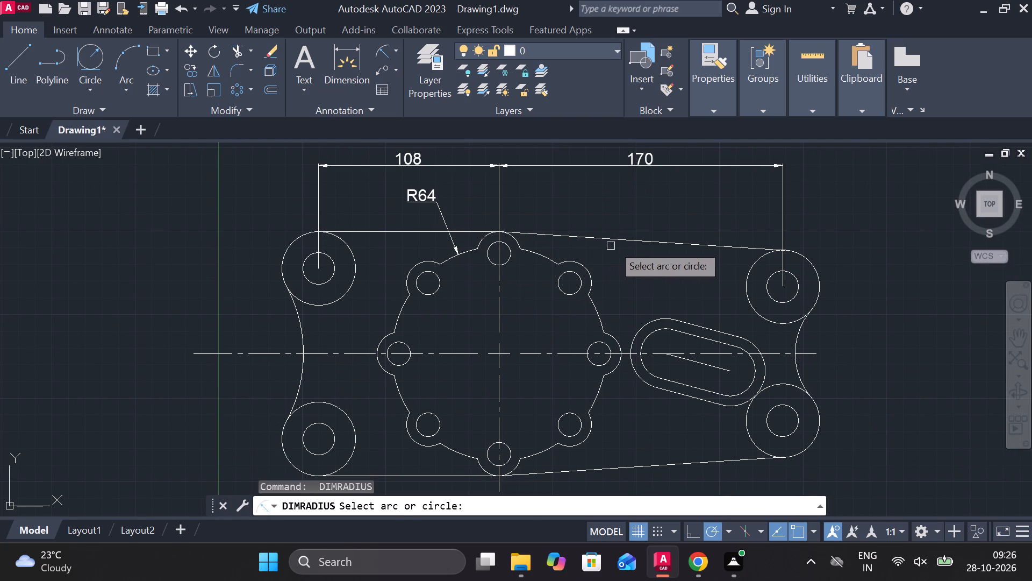
pyautogui.press('Escape')
# Draw a circle of radius 60 centered on the intersection of the lobed outline's centerlines.
pyautogui.write('c')
pyautogui.press('space')
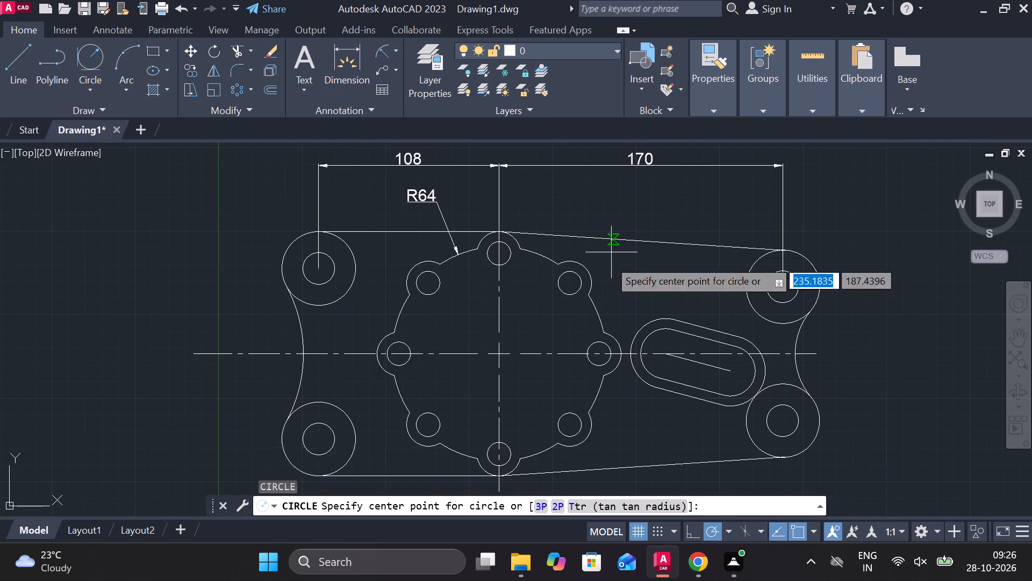
pyautogui.scroll(2, 499, 357)
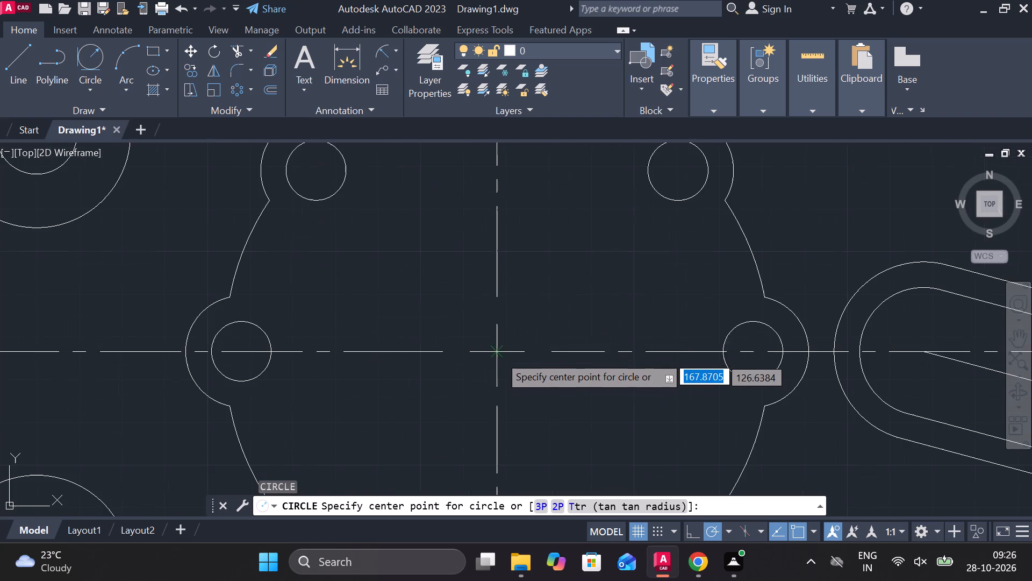
pyautogui.click(493, 352)
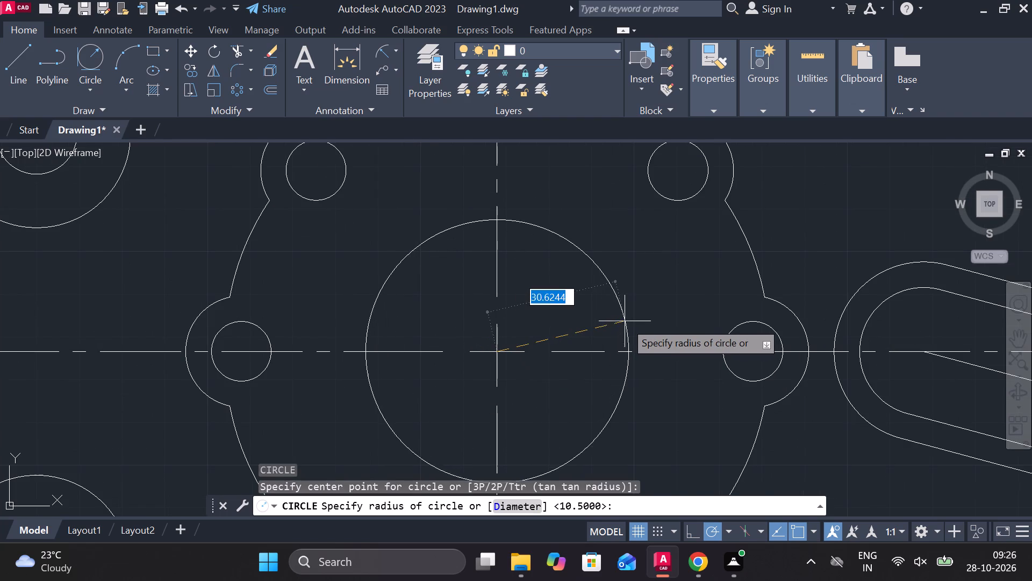
pyautogui.write('60')
pyautogui.press('Return')
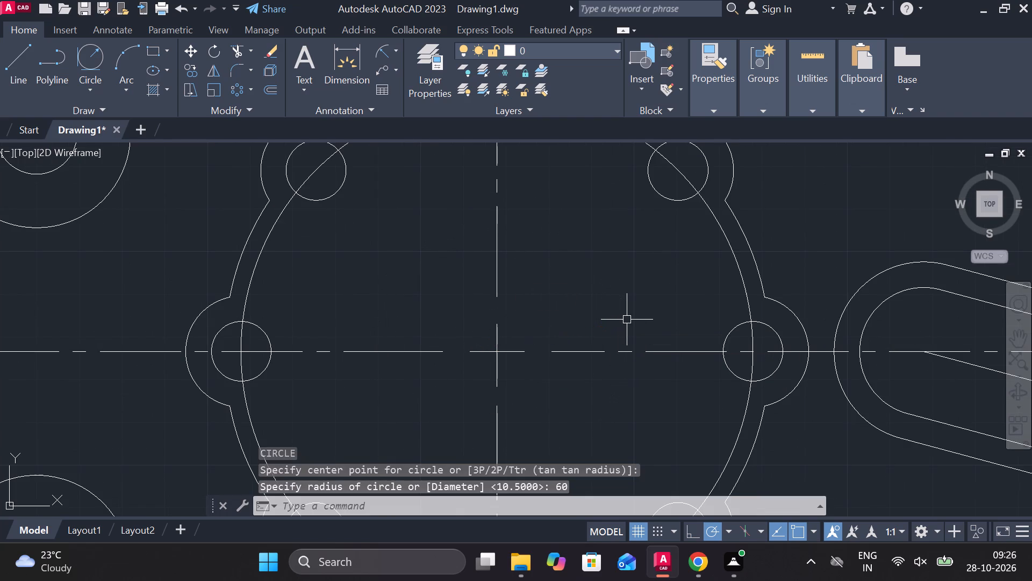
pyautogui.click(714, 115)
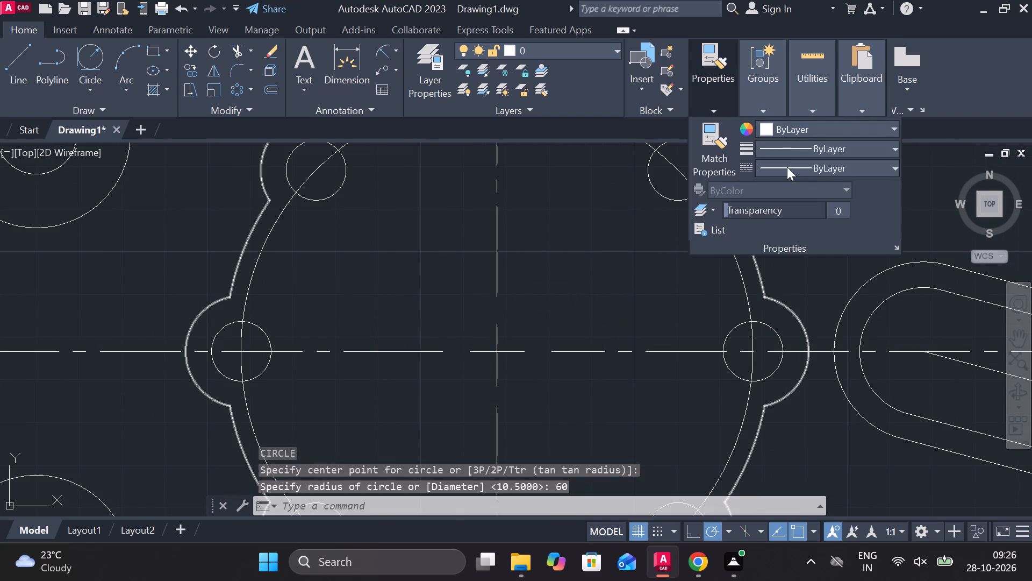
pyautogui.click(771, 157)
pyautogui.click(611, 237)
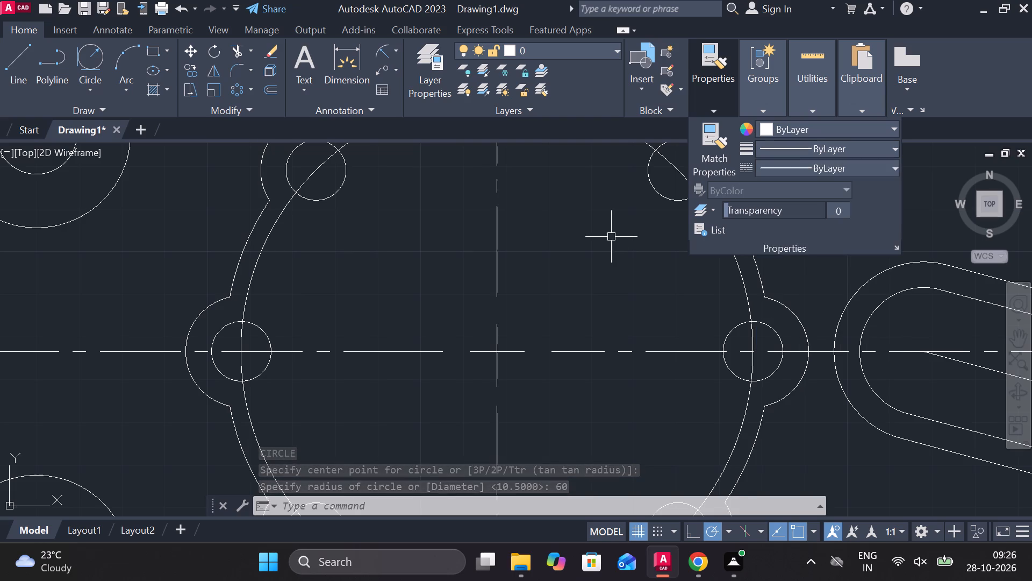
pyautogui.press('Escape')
# Change the linetype of the radius 60 circle through the lobe holes to CENTER2.
pyautogui.click(717, 214)
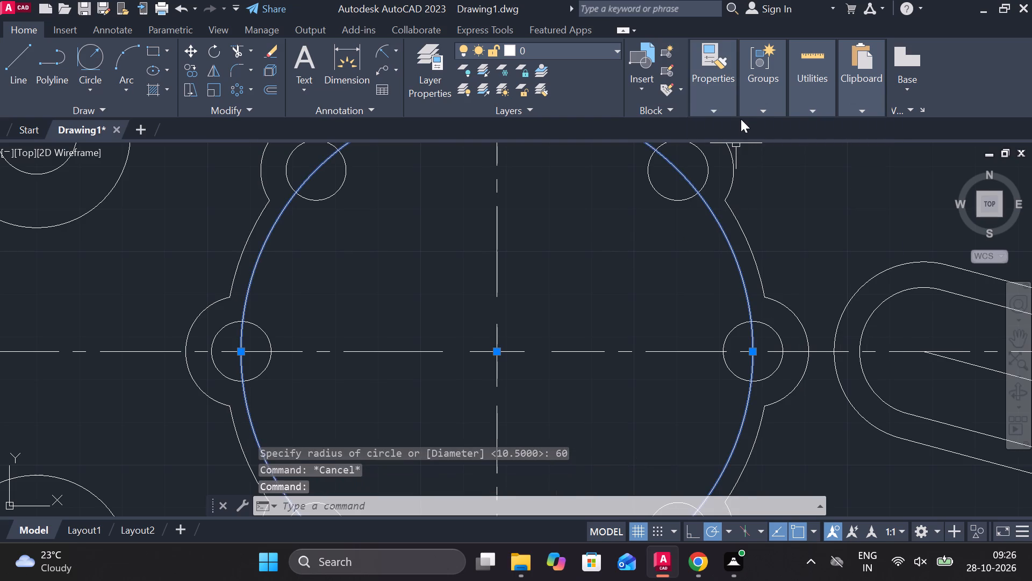
pyautogui.click(718, 115)
pyautogui.click(860, 169)
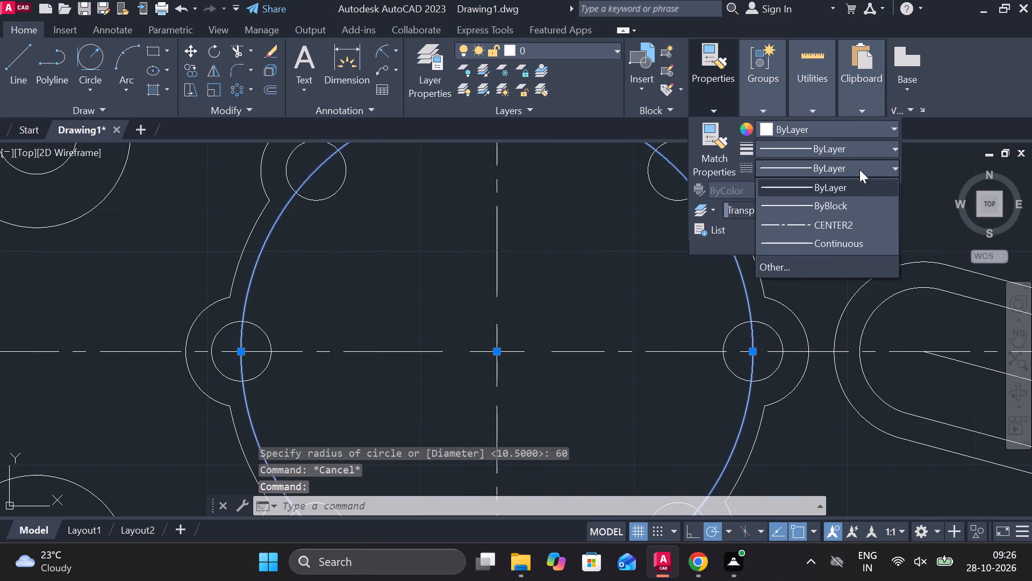
pyautogui.click(807, 227)
pyautogui.press('Escape')
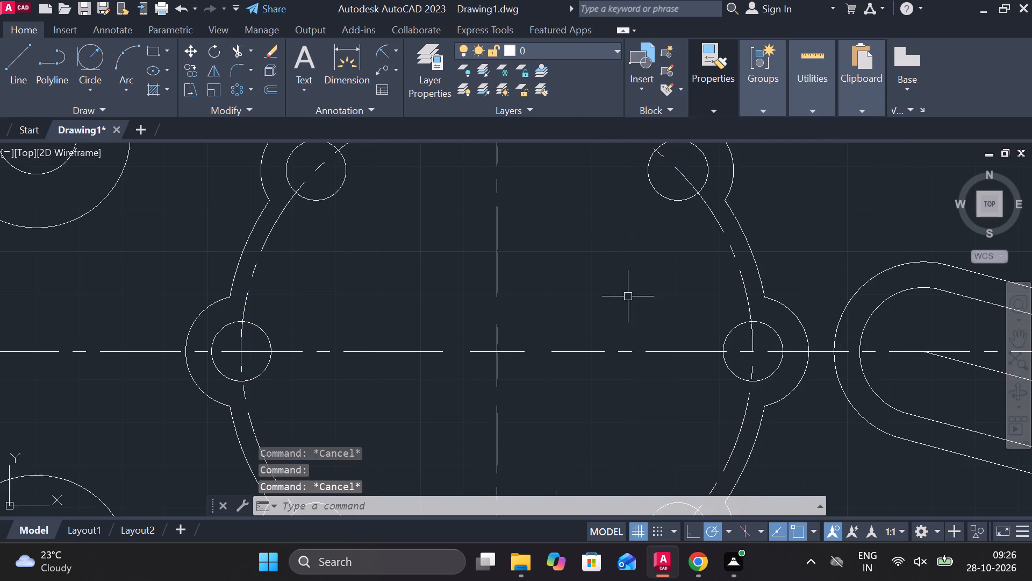
pyautogui.press('Escape')
# Add a radius dimension to the dash-dot circle through the lobe holes, placing its text above the plate, opposite the R64 dimension.
pyautogui.scroll(-1, 586, 257)
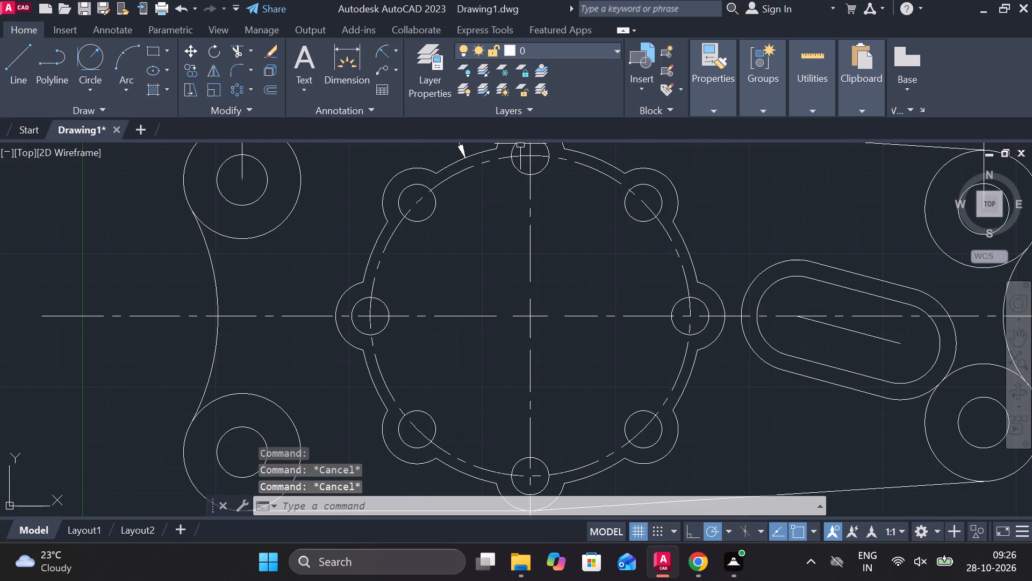
pyautogui.click(377, 52)
pyautogui.moveTo(553, 197); pyautogui.dragTo(553, 197, button='middle')
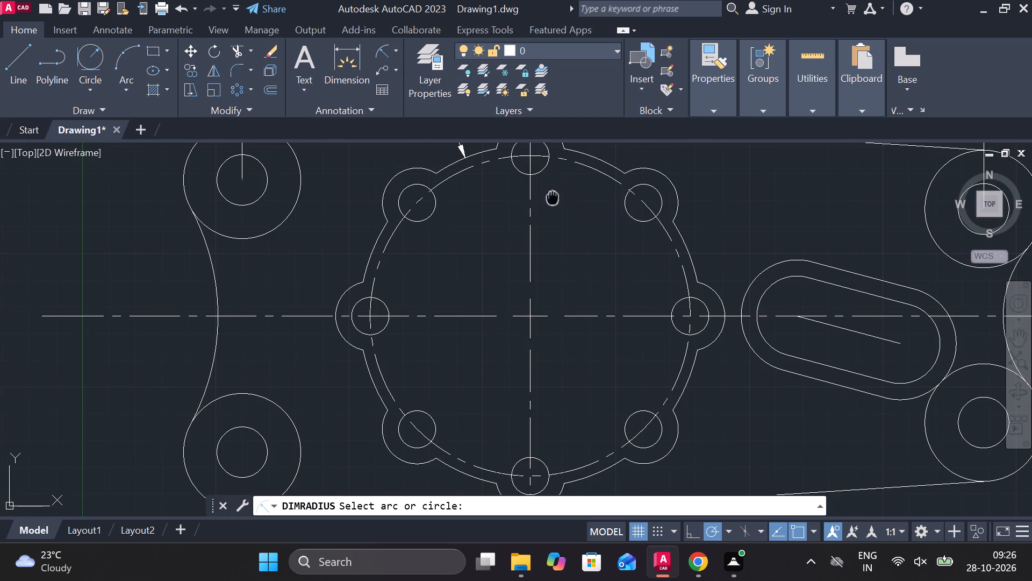
pyautogui.moveTo(553, 197); pyautogui.dragTo(524, 248, button='middle')
pyautogui.click(561, 220)
pyautogui.moveTo(613, 194); pyautogui.dragTo(575, 255, button='middle')
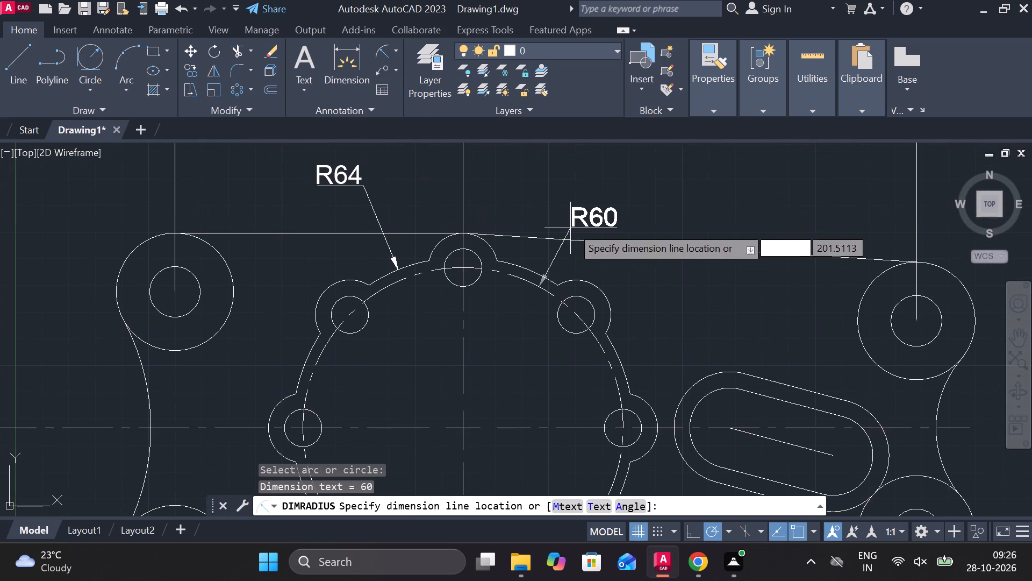
pyautogui.scroll(-1, 570, 188)
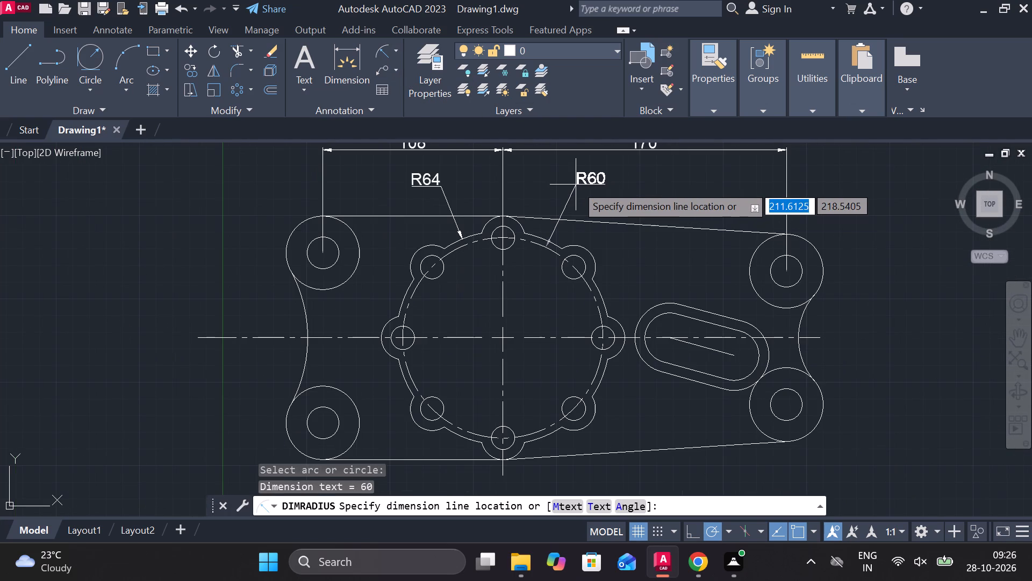
pyautogui.click(576, 185)
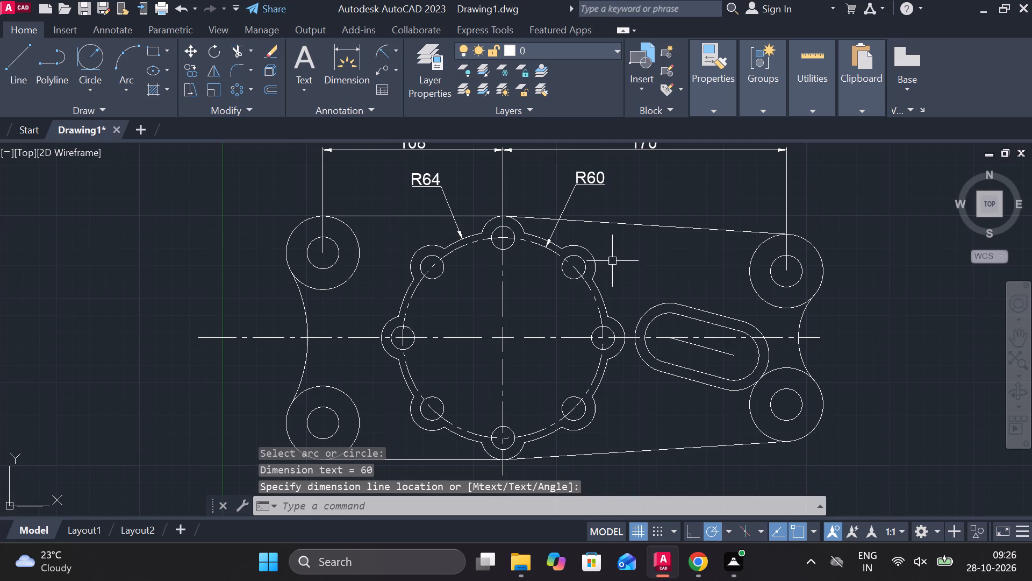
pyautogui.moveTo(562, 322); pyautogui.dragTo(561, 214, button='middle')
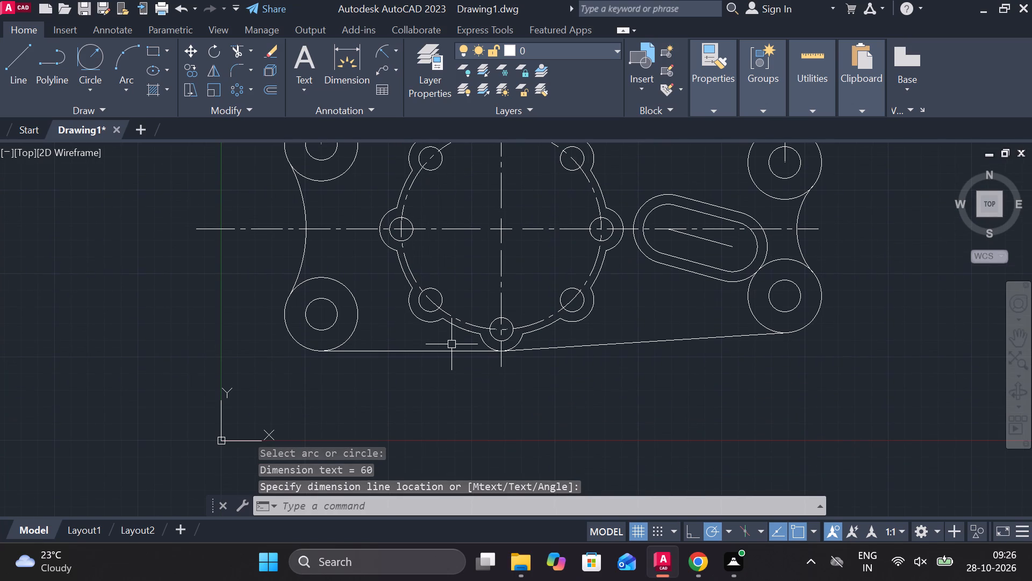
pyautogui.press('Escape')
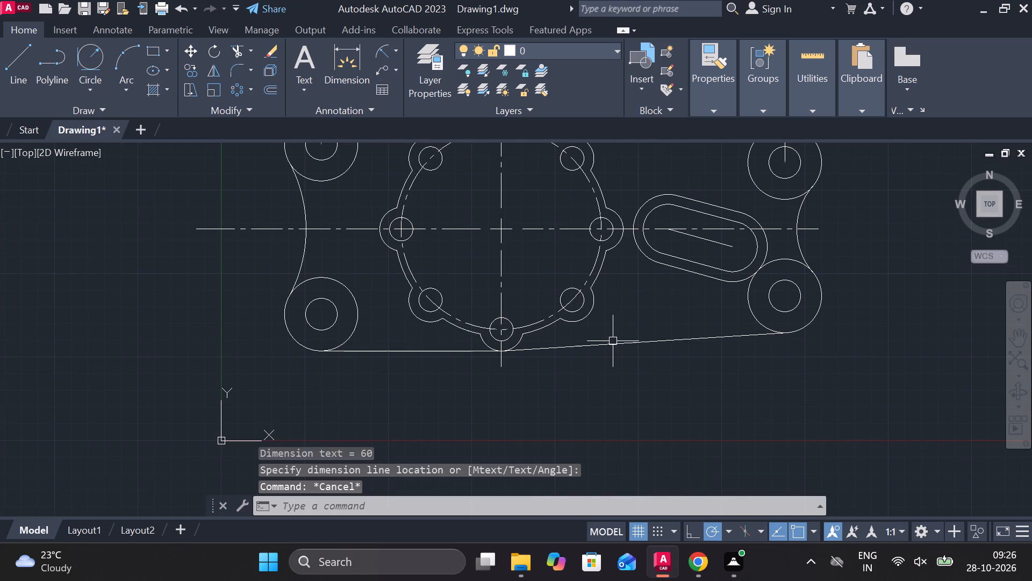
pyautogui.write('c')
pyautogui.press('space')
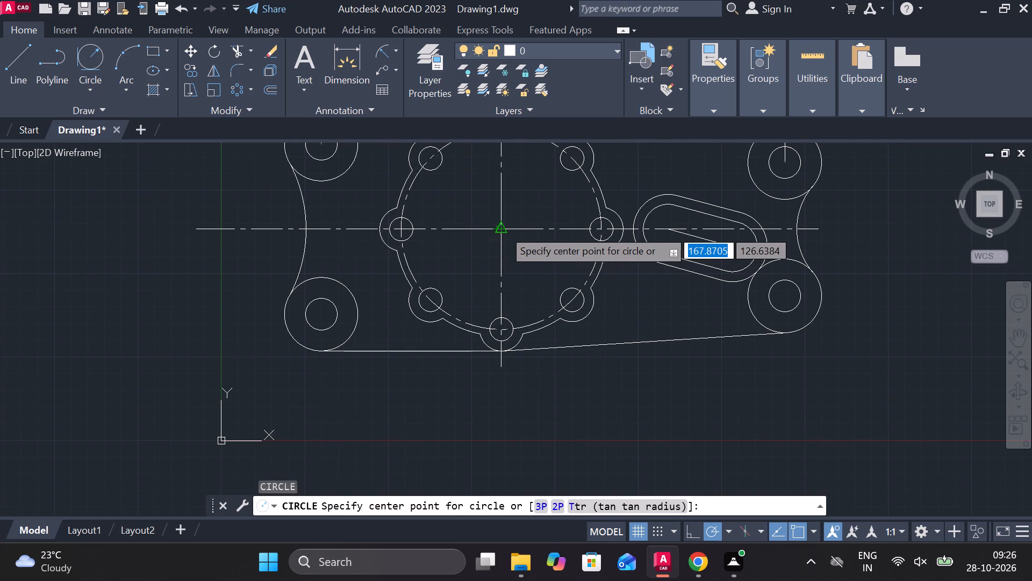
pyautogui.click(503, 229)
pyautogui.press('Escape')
# Start a circle centered on the intersection of the centerlines inside the lobed outline.
pyautogui.scroll(1, 503, 229)
pyautogui.press('c')
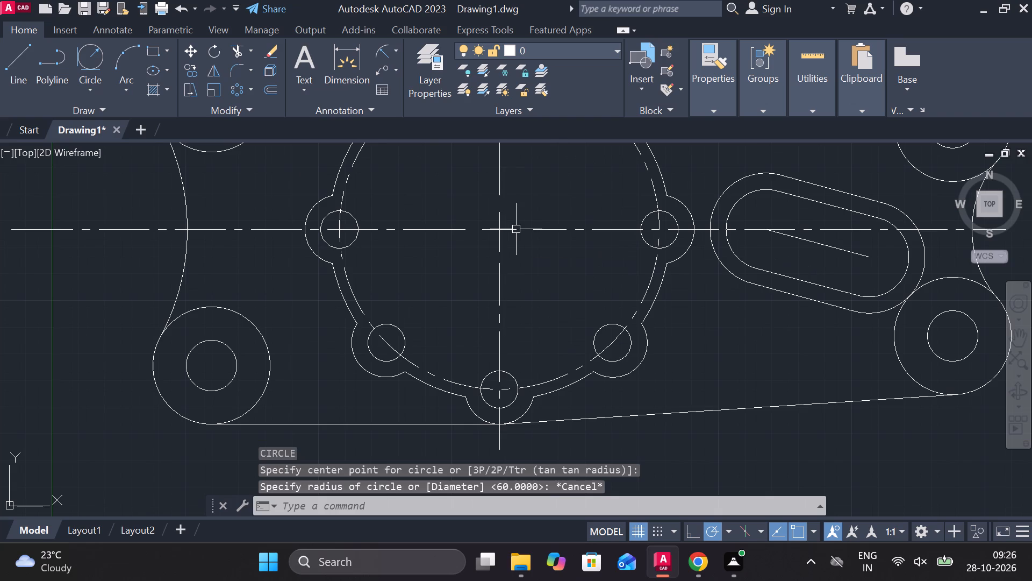
pyautogui.press('space')
pyautogui.scroll(4, 503, 231)
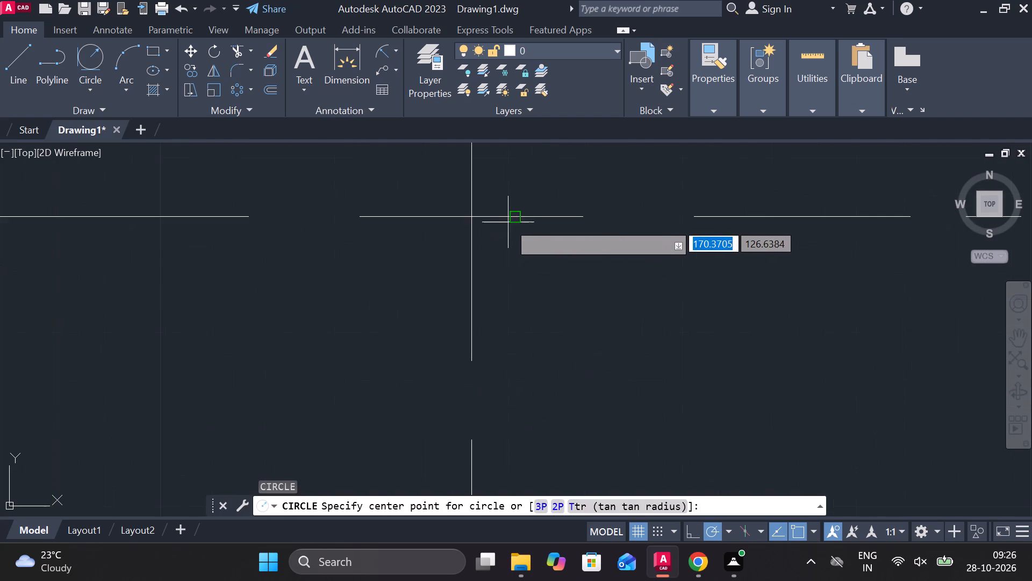
pyautogui.click(475, 219)
pyautogui.scroll(-3, 477, 224)
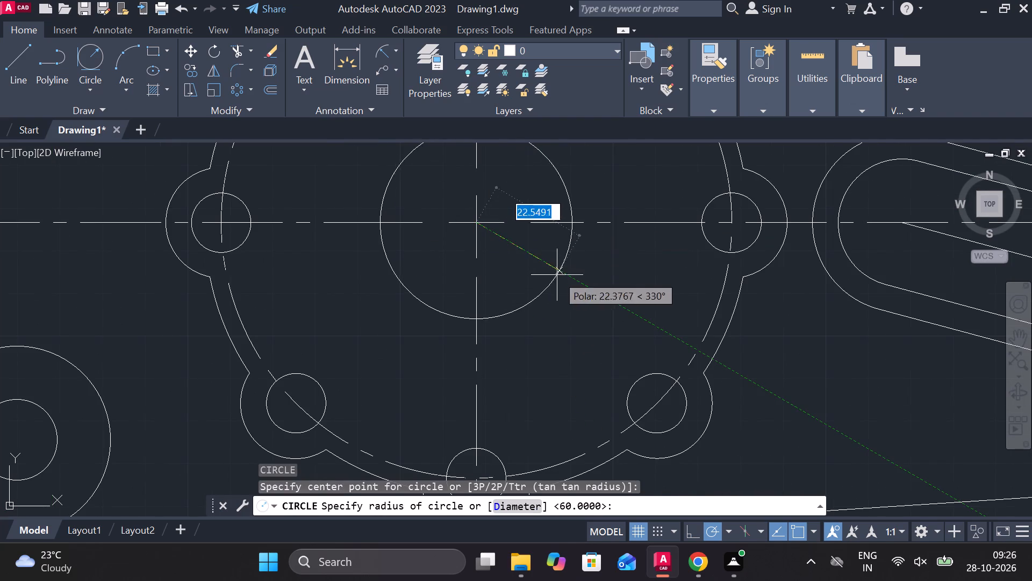
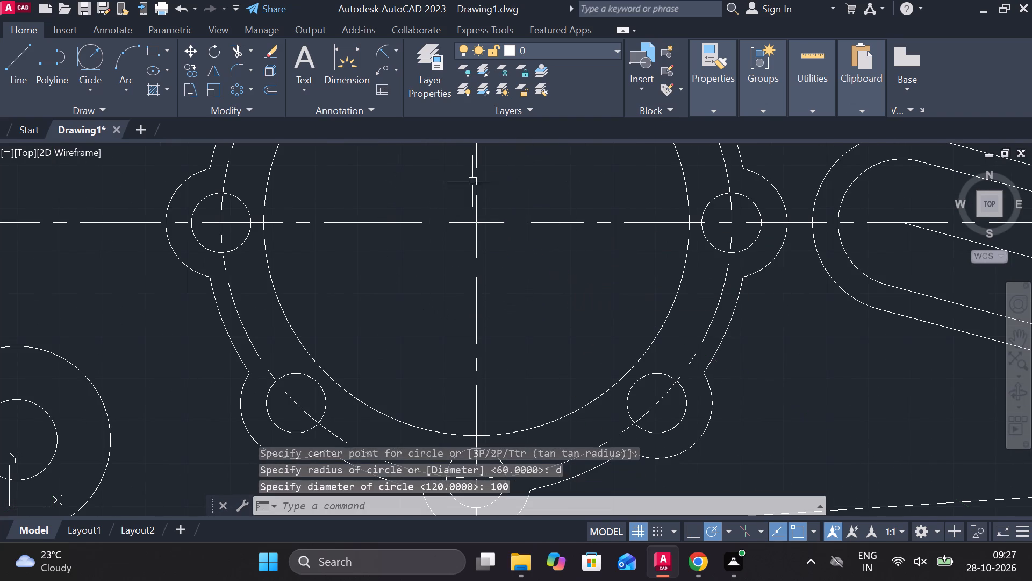
# Add a radius dimension to the slot's outer end arc nearest the plate's concave edge, placing its text outside the plate above the horizontal centerline.
pyautogui.click(393, 48)
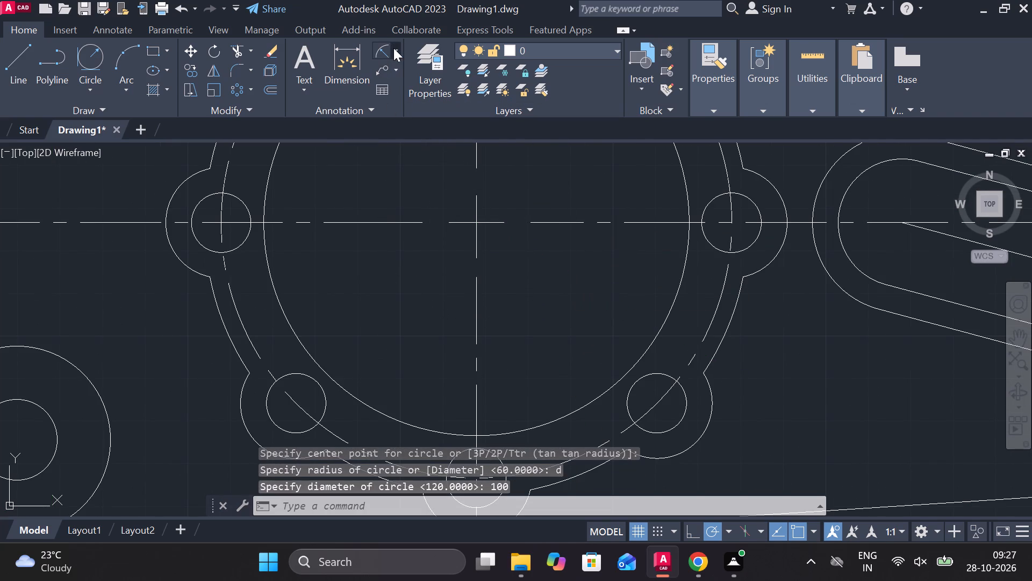
pyautogui.click(382, 47)
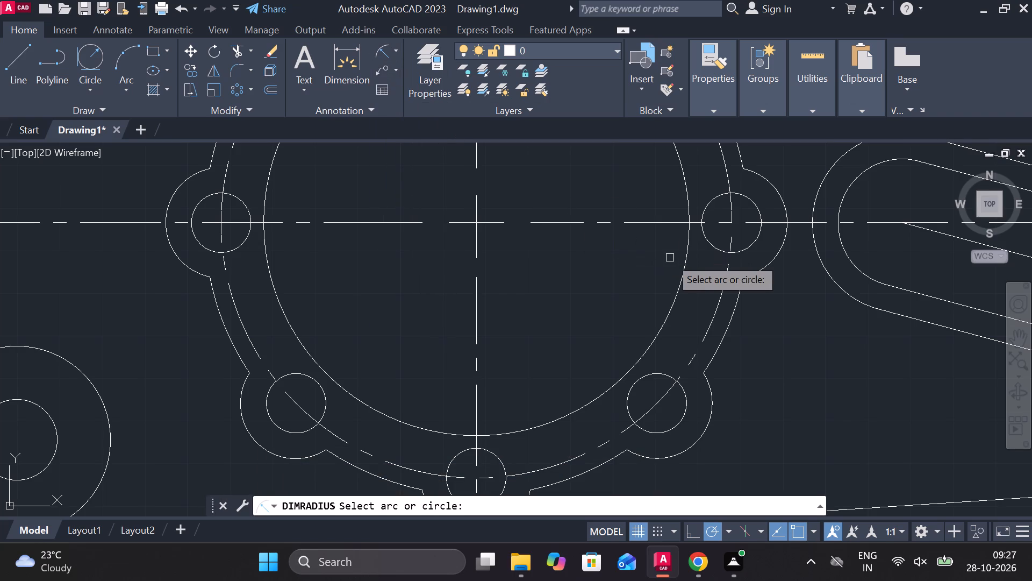
pyautogui.moveTo(729, 263); pyautogui.dragTo(352, 292, button='middle')
pyautogui.moveTo(458, 331); pyautogui.dragTo(397, 328, button='middle')
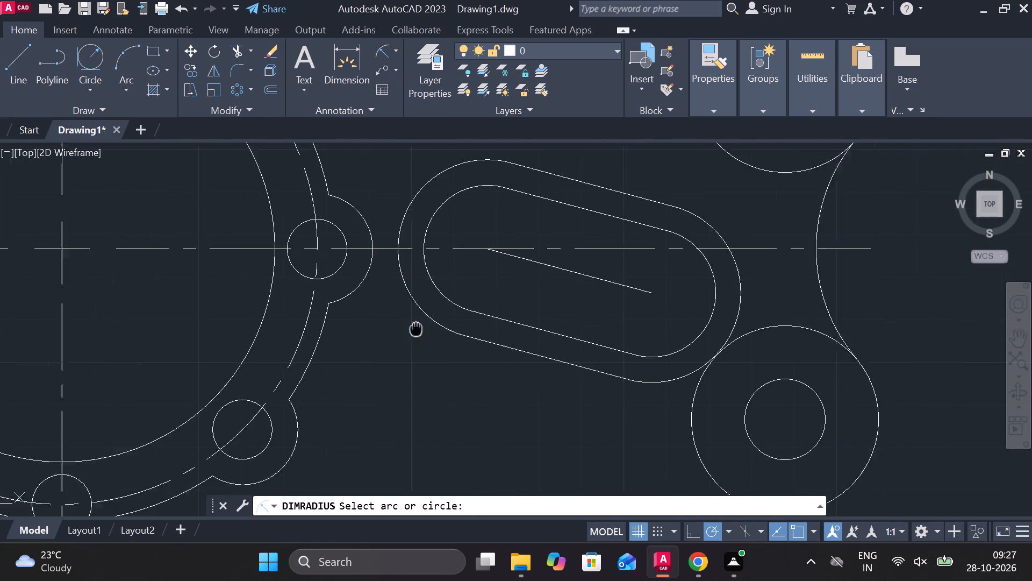
pyautogui.moveTo(397, 328); pyautogui.dragTo(298, 341, button='middle')
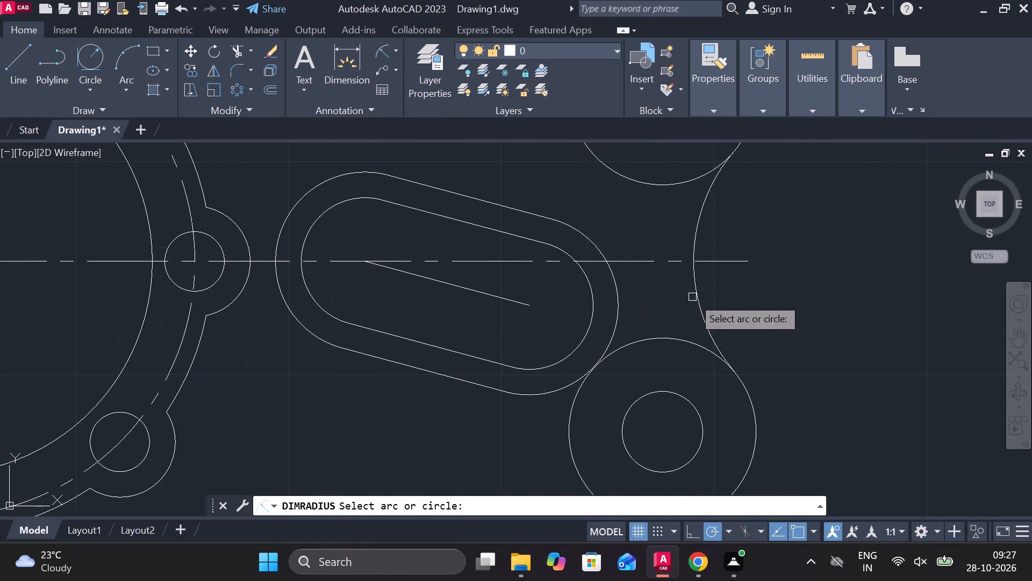
pyautogui.click(618, 281)
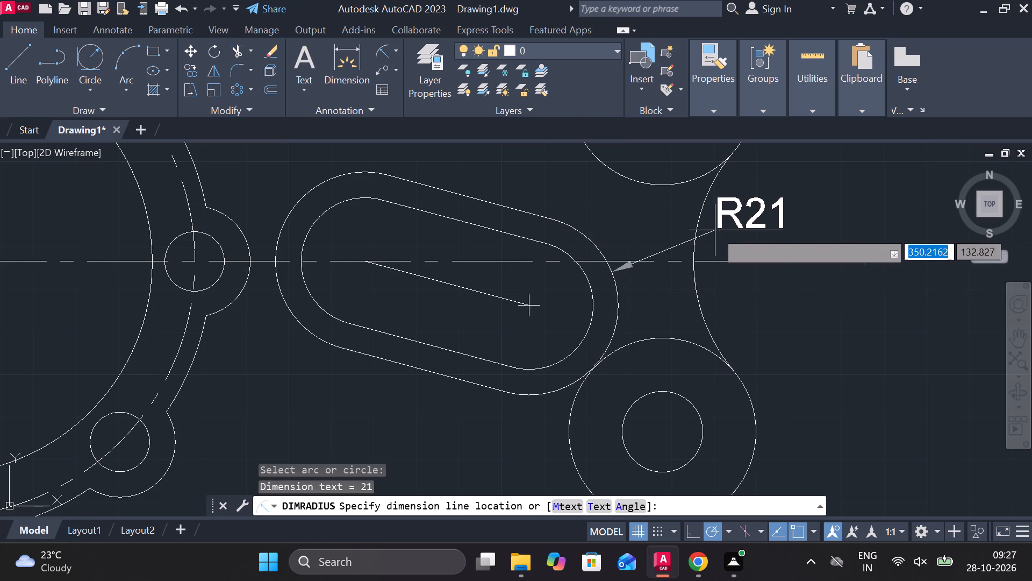
pyautogui.moveTo(728, 228); pyautogui.dragTo(593, 311, button='middle')
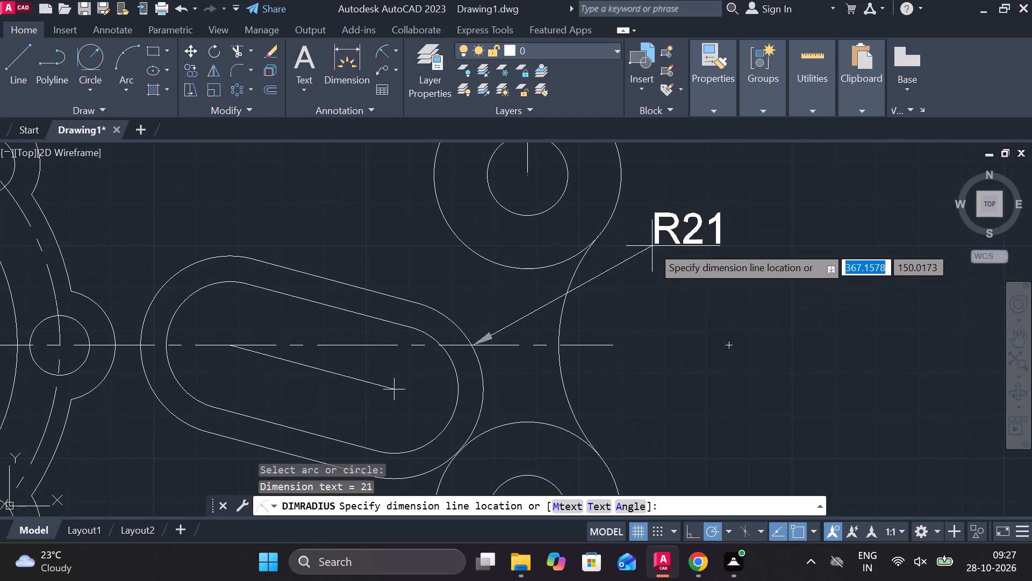
pyautogui.click(652, 249)
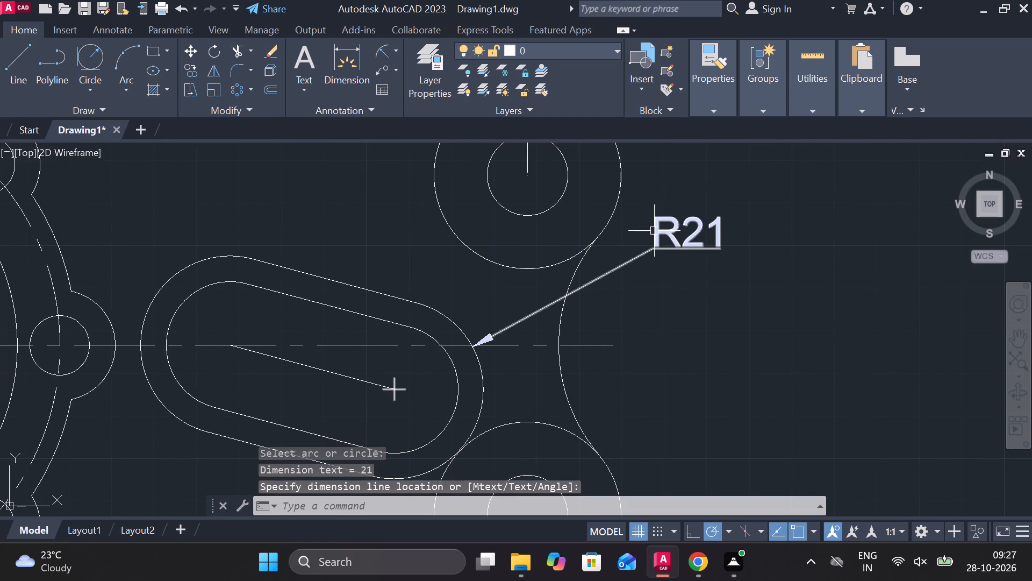
# Append "BOTH ENDS" to the text of the slot's outer end arc radius dimension.
pyautogui.doubleClick(662, 228)
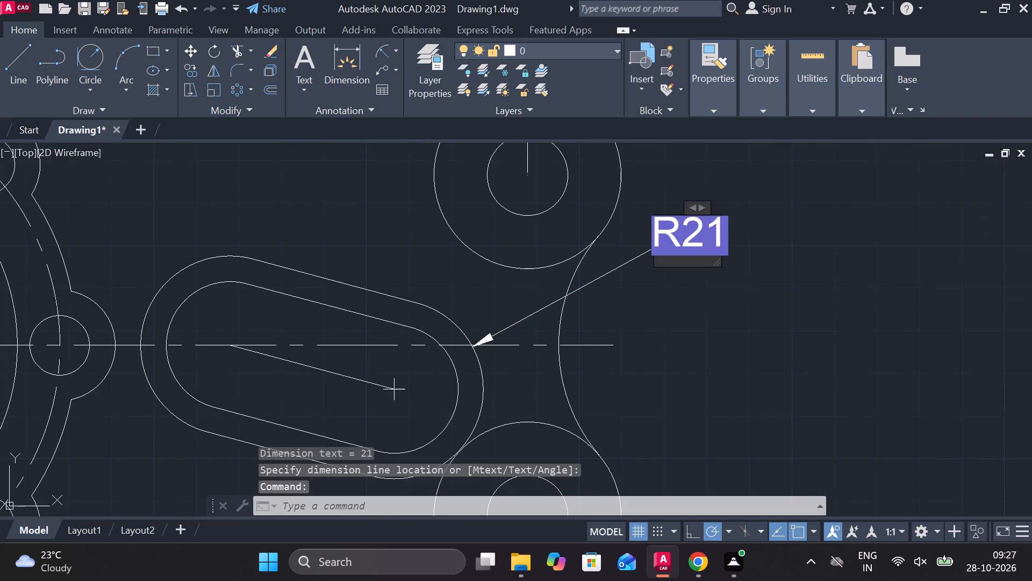
pyautogui.press('Right')
pyautogui.press('Right')
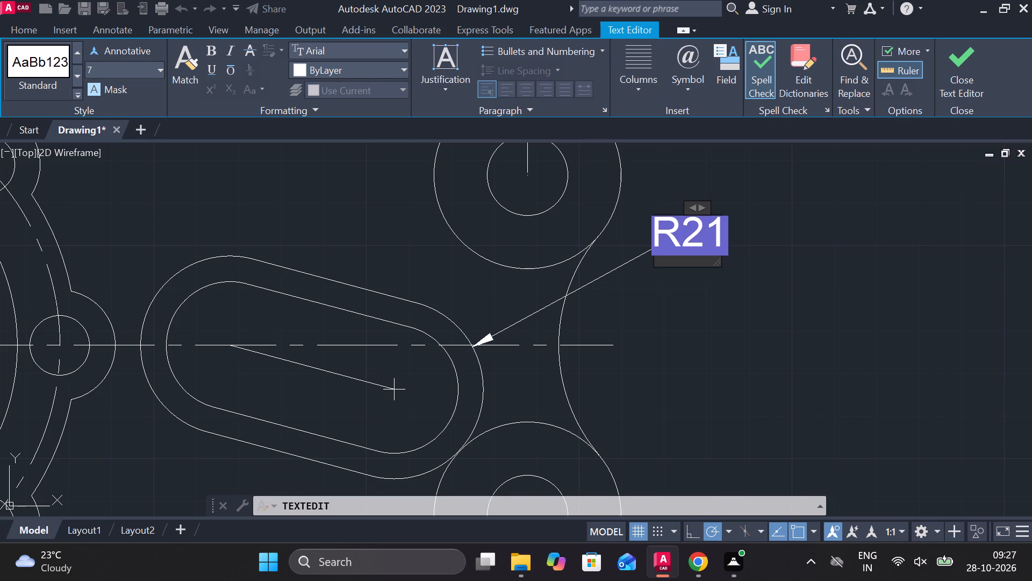
pyautogui.press('space')
pyautogui.write('b')
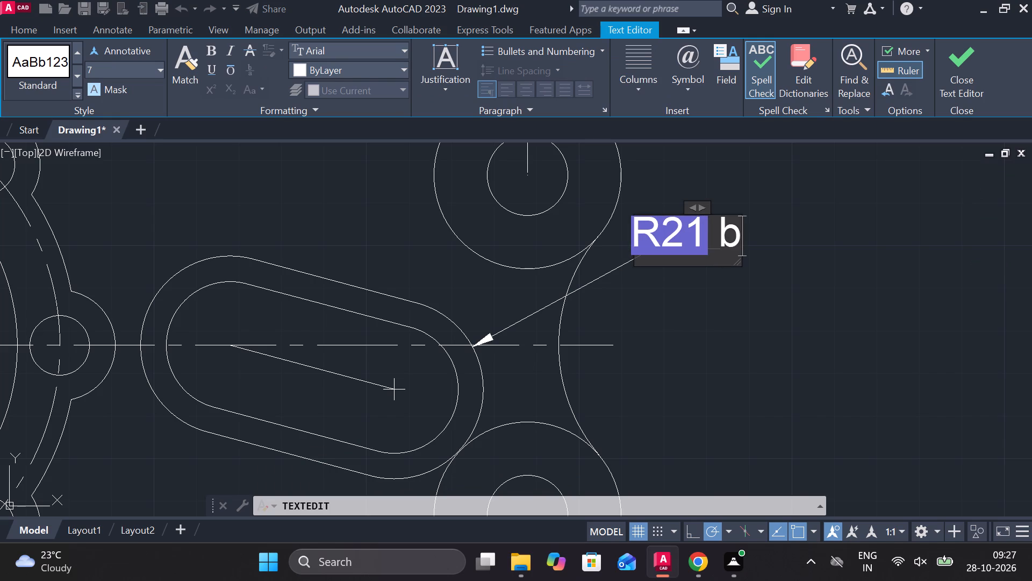
pyautogui.write('BOT')
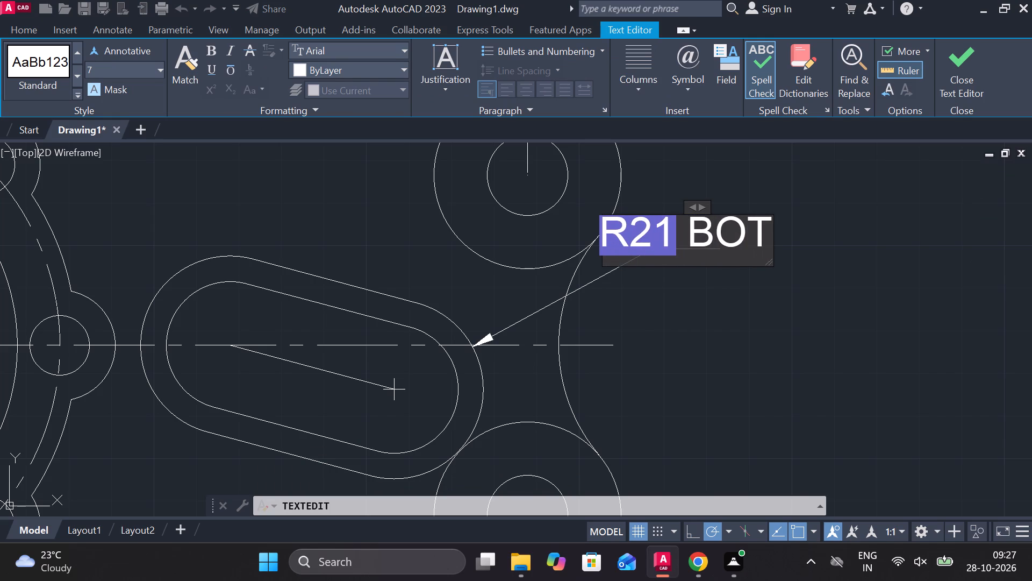
pyautogui.press('h')
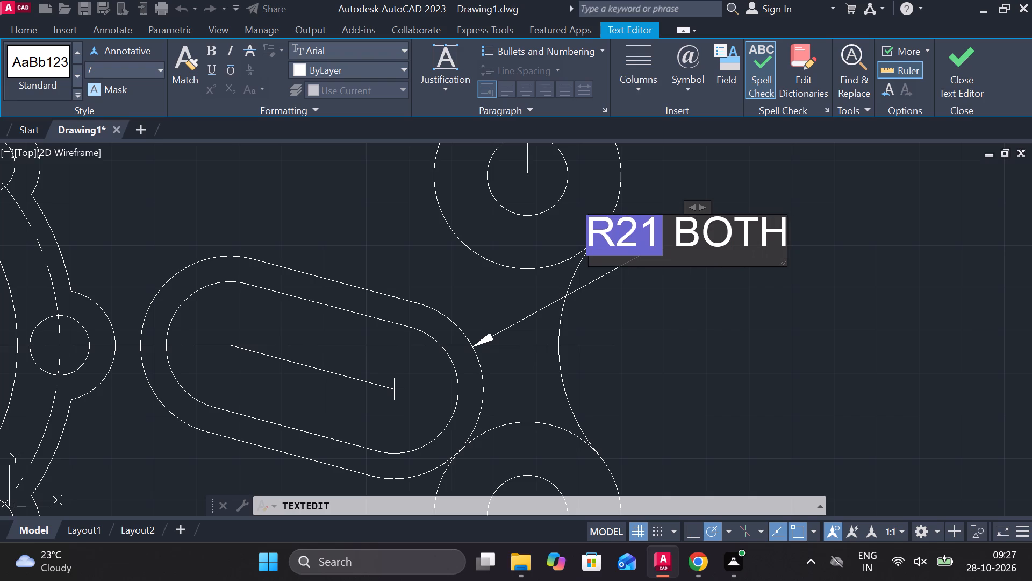
pyautogui.press('space')
pyautogui.write('ENDS')
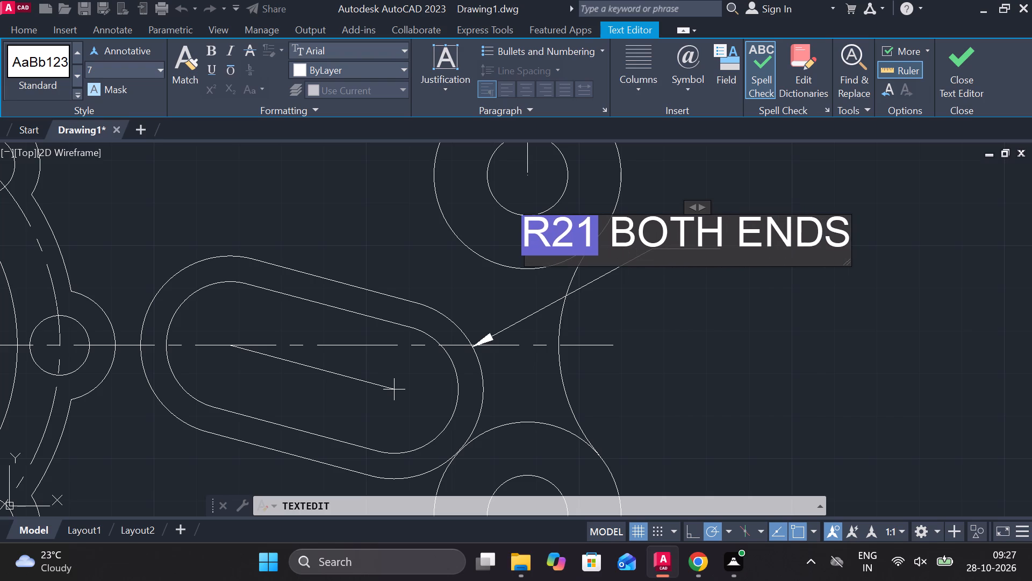
pyautogui.click(958, 72)
# Add a radius dimension to the slot's inner end arc, placing its text outside the plate below the horizontal centerline.
pyautogui.scroll(-1, 828, 292)
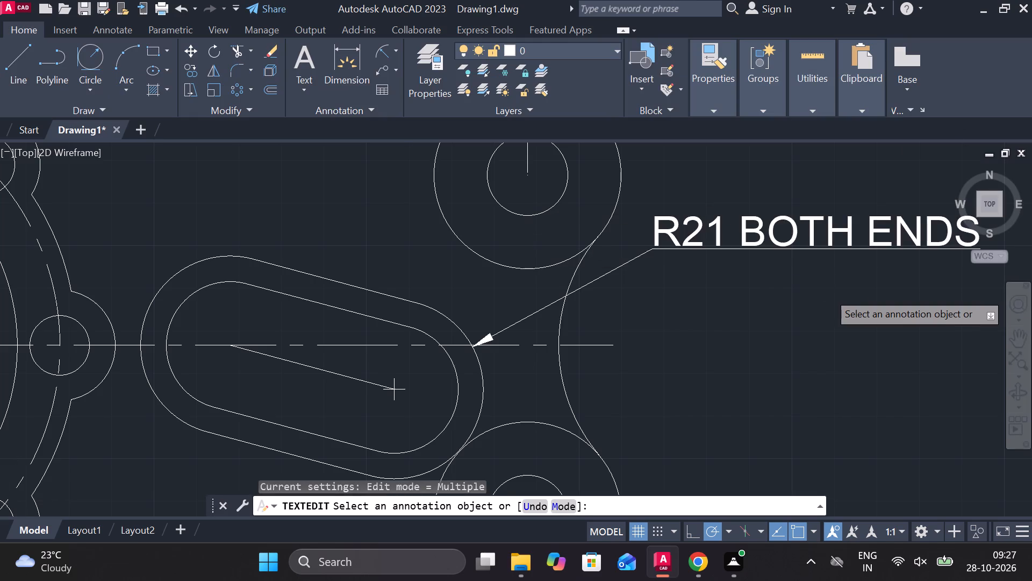
pyautogui.scroll(-2, 828, 292)
pyautogui.scroll(1, 812, 329)
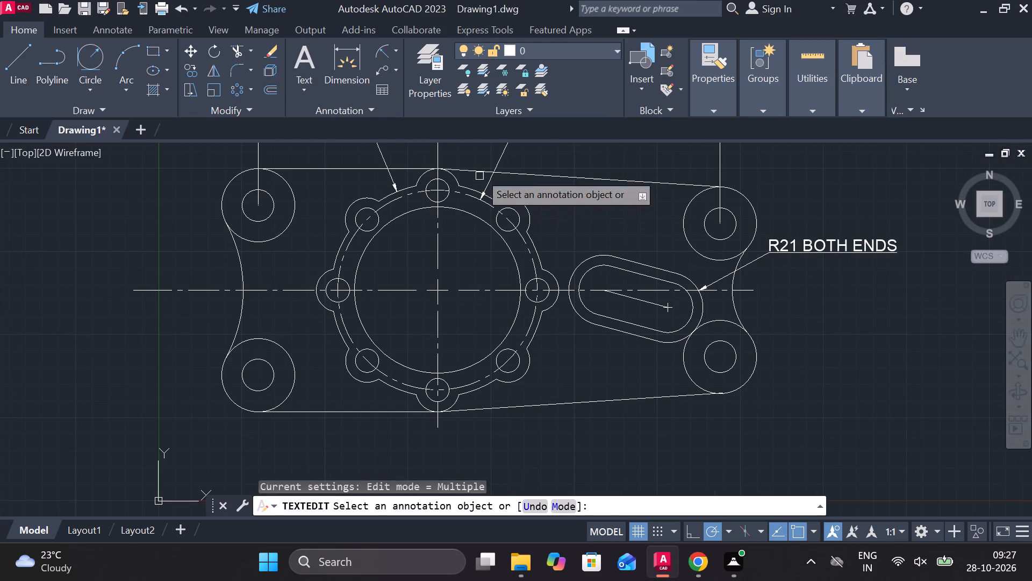
pyautogui.click(379, 47)
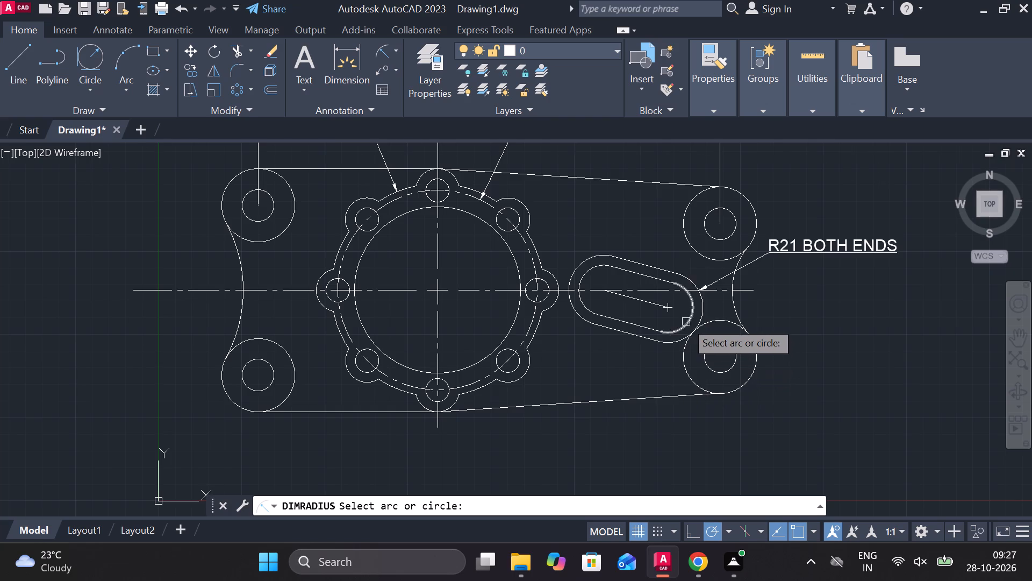
pyautogui.scroll(2, 685, 321)
pyautogui.click(698, 316)
pyautogui.moveTo(828, 280); pyautogui.dragTo(568, 314, button='middle')
pyautogui.moveTo(492, 382); pyautogui.dragTo(606, 170, button='middle')
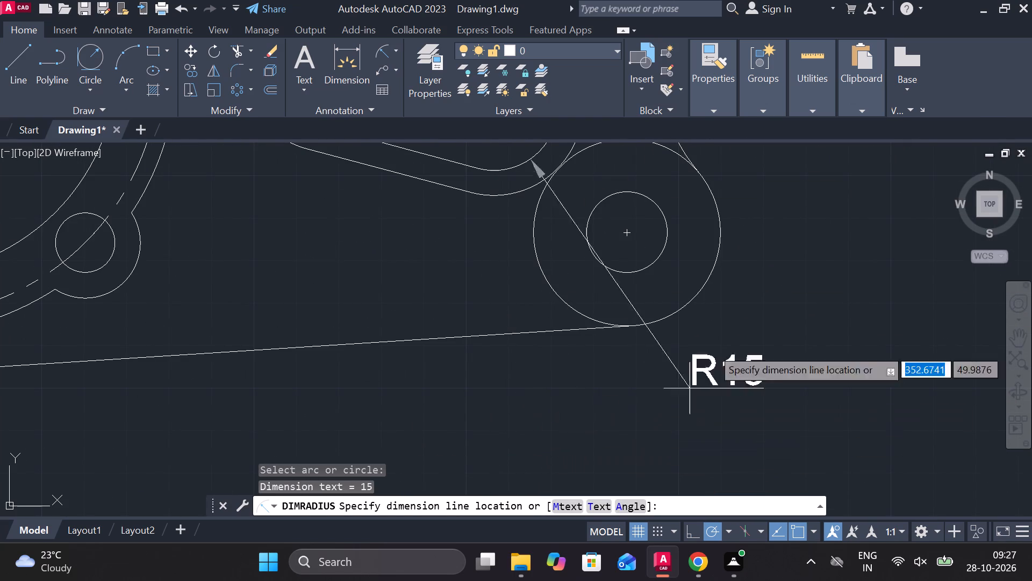
pyautogui.moveTo(752, 217); pyautogui.dragTo(646, 404, button='middle')
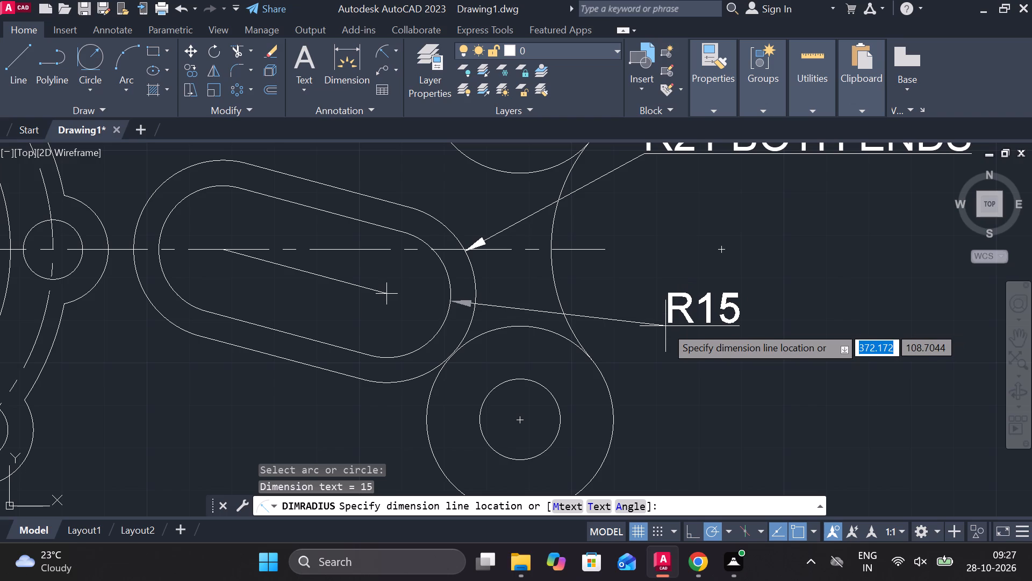
pyautogui.click(665, 326)
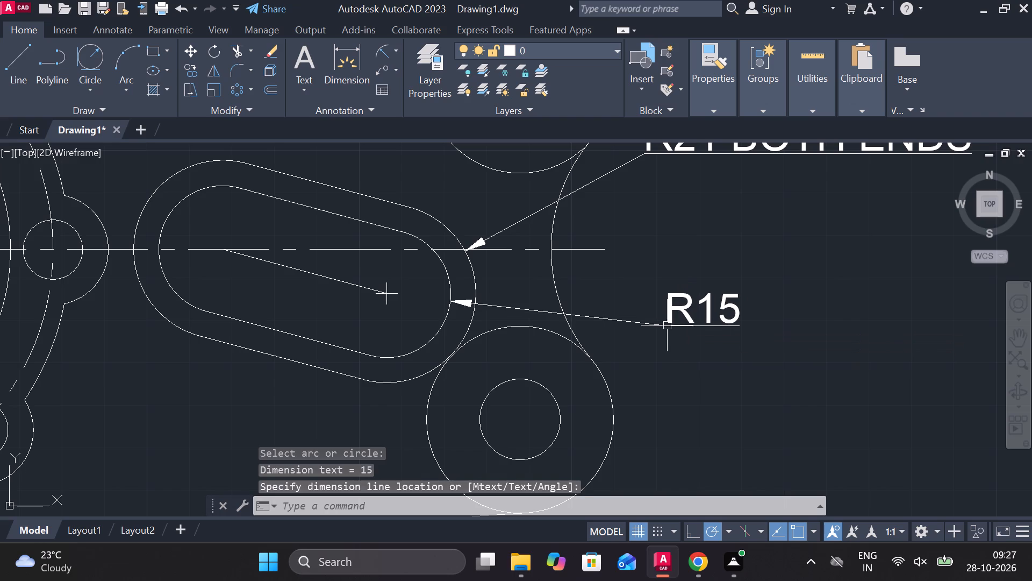
# Append "BOTH ENDS" to the text of the slot's inner end arc radius dimension.
pyautogui.doubleClick(684, 320)
pyautogui.press('Right')
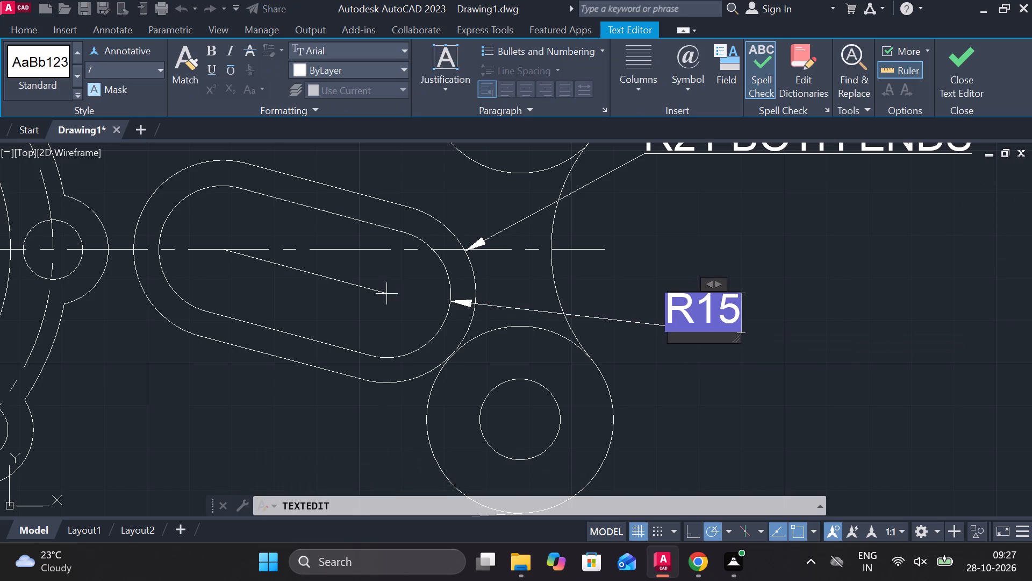
pyautogui.press('space')
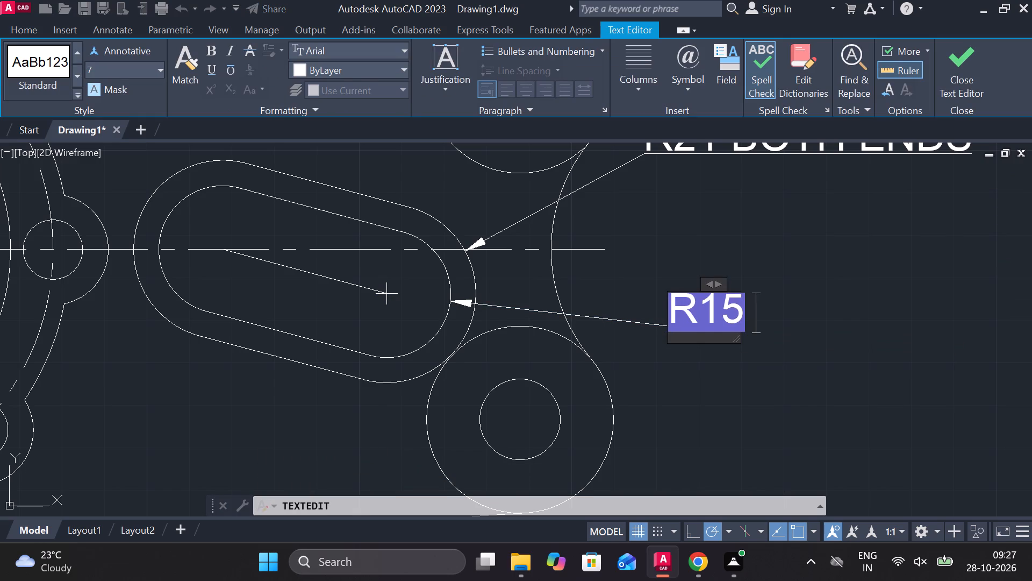
pyautogui.write('B')
pyautogui.write('OTH')
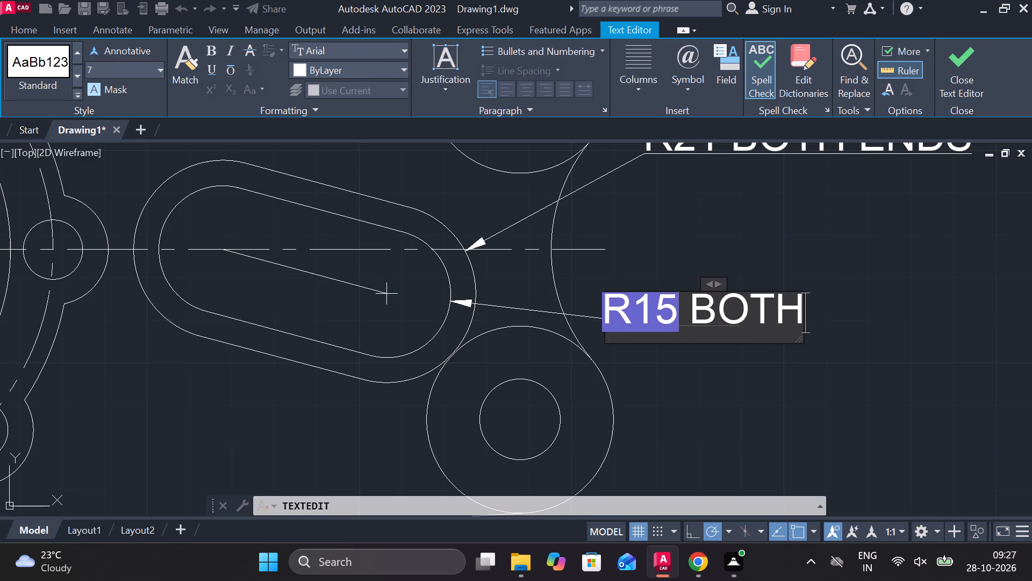
pyautogui.press('space')
pyautogui.write('ENDS')
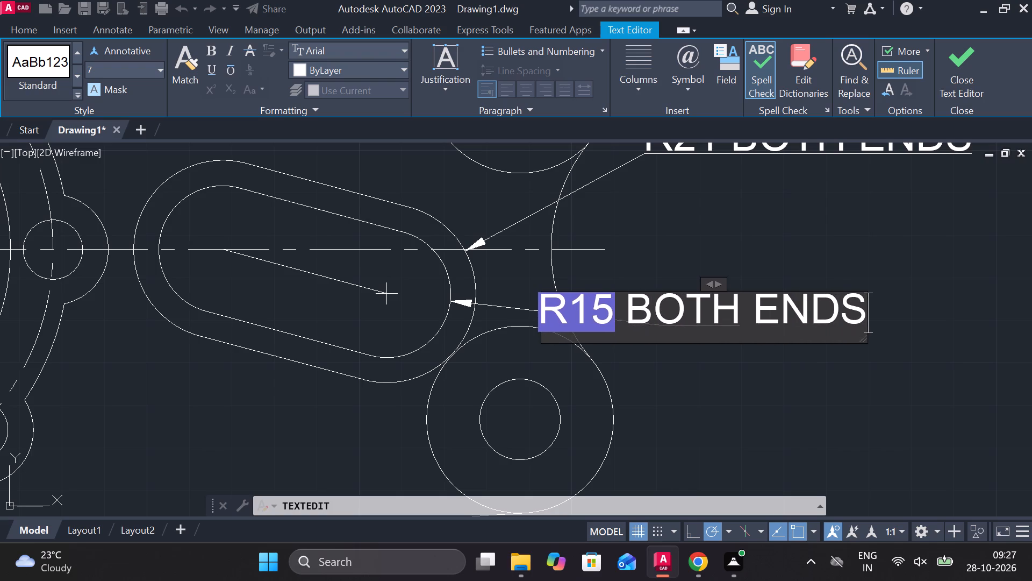
pyautogui.click(971, 68)
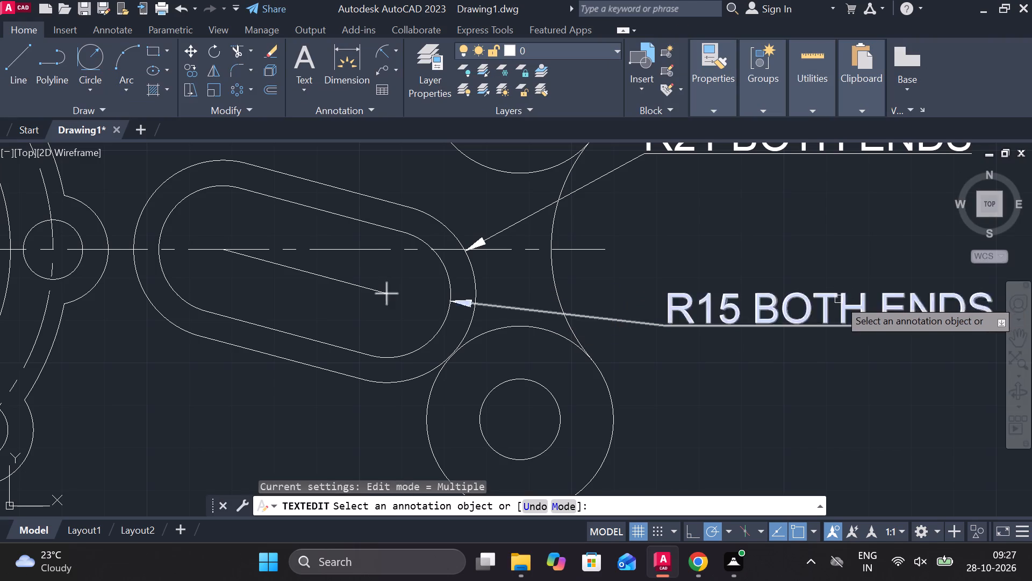
# Add a radius dimension to the plate's concave edge arc beside the slot, placing its text between the two "BOTH ENDS" dimensions.
pyautogui.scroll(-2, 838, 299)
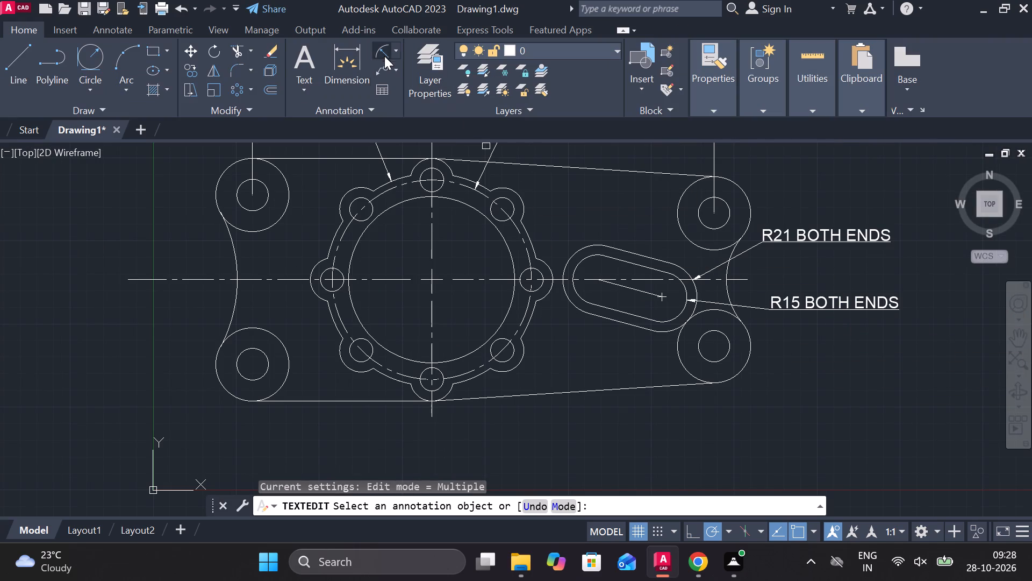
pyautogui.click(385, 53)
pyautogui.scroll(3, 768, 267)
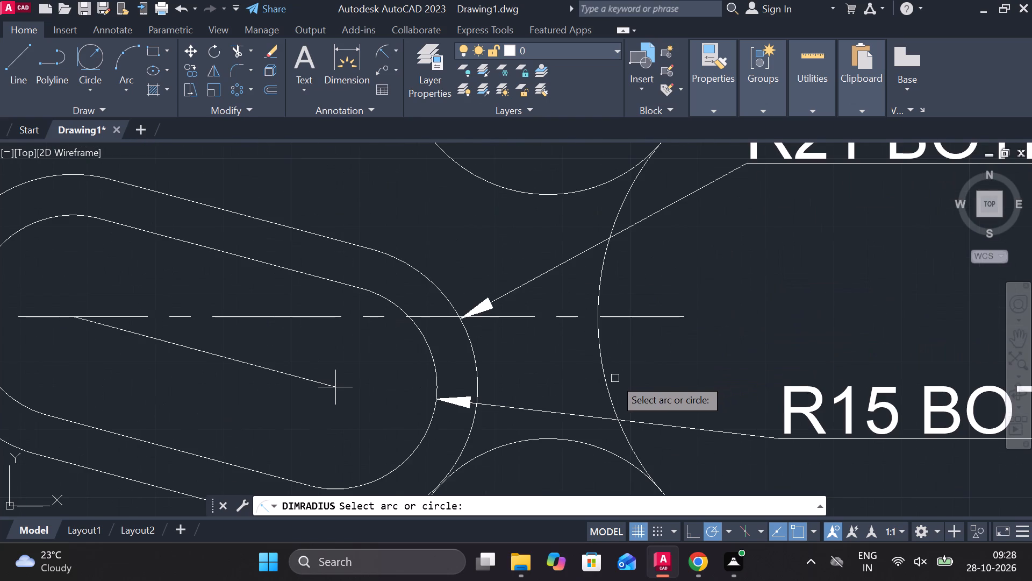
pyautogui.click(606, 386)
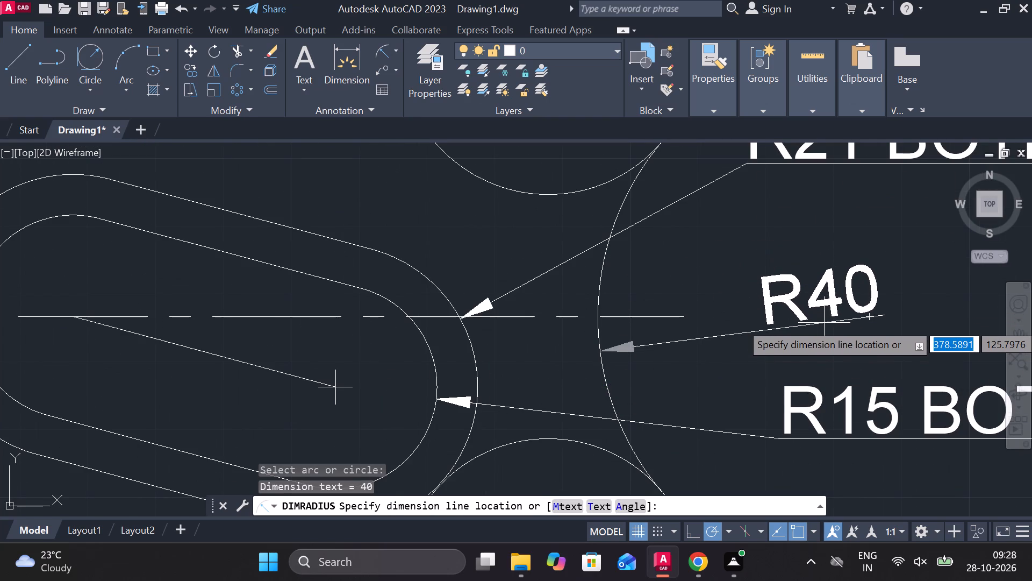
pyautogui.click(750, 331)
# Add a vertical linear dimension from the top of the upper corner circle near the slot to its hole center, placed beyond the radius notes.
pyautogui.scroll(-2, 754, 350)
pyautogui.moveTo(803, 435); pyautogui.dragTo(739, 395, button='middle')
pyautogui.moveTo(698, 377); pyautogui.dragTo(688, 469, button='middle')
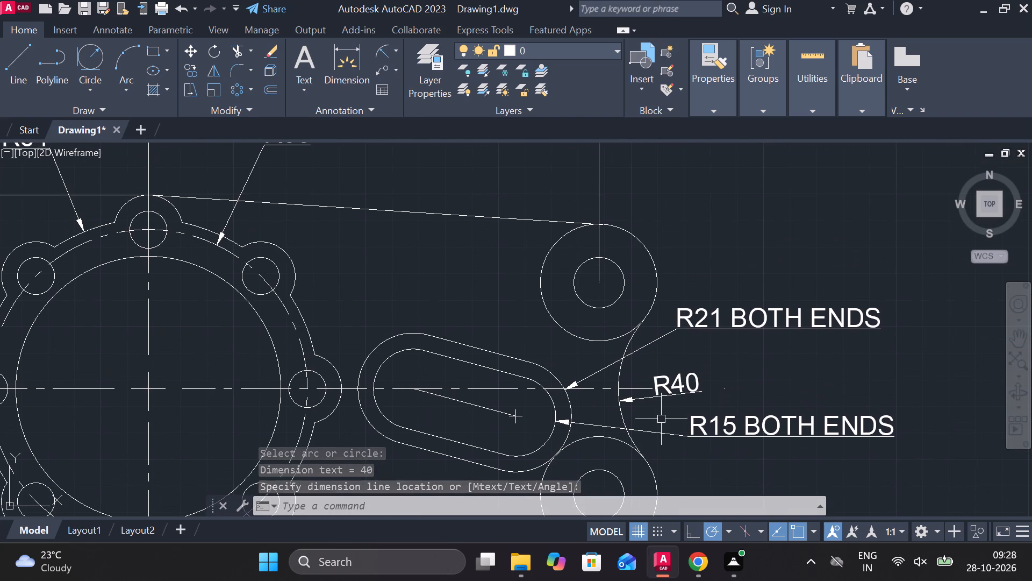
pyautogui.click(396, 44)
pyautogui.click(415, 72)
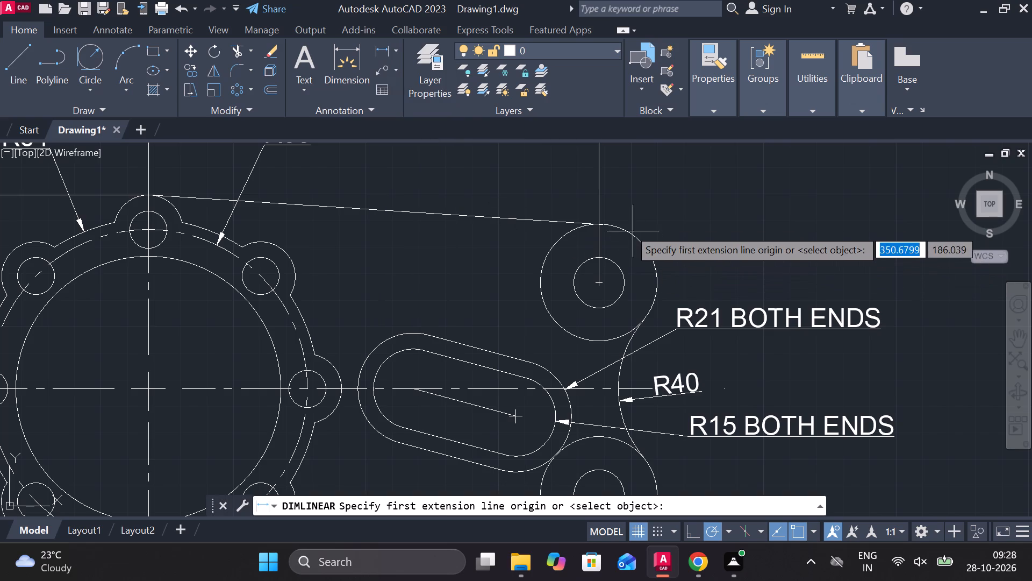
pyautogui.click(597, 226)
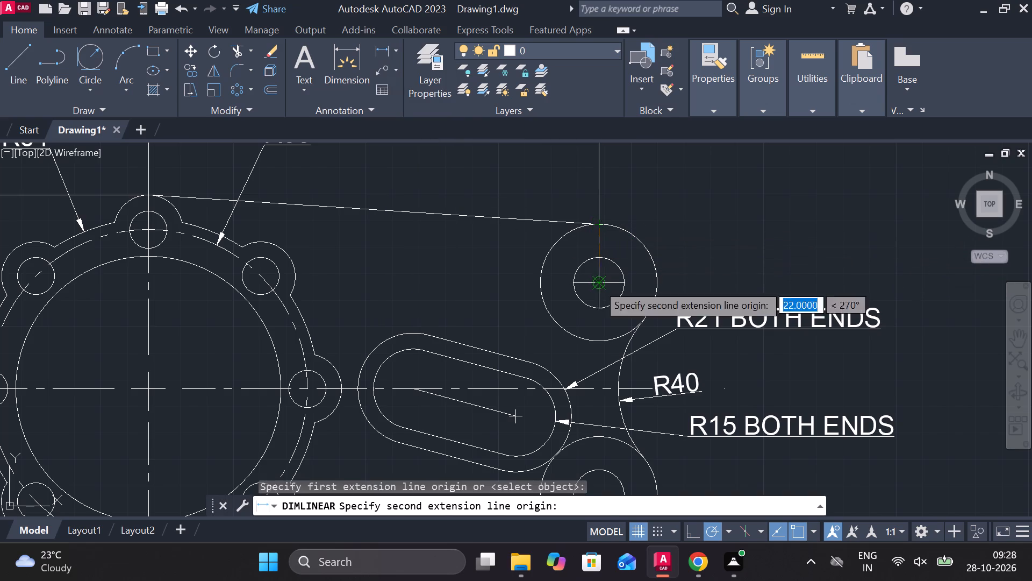
pyautogui.click(597, 284)
pyautogui.moveTo(883, 279); pyautogui.dragTo(769, 289, button='middle')
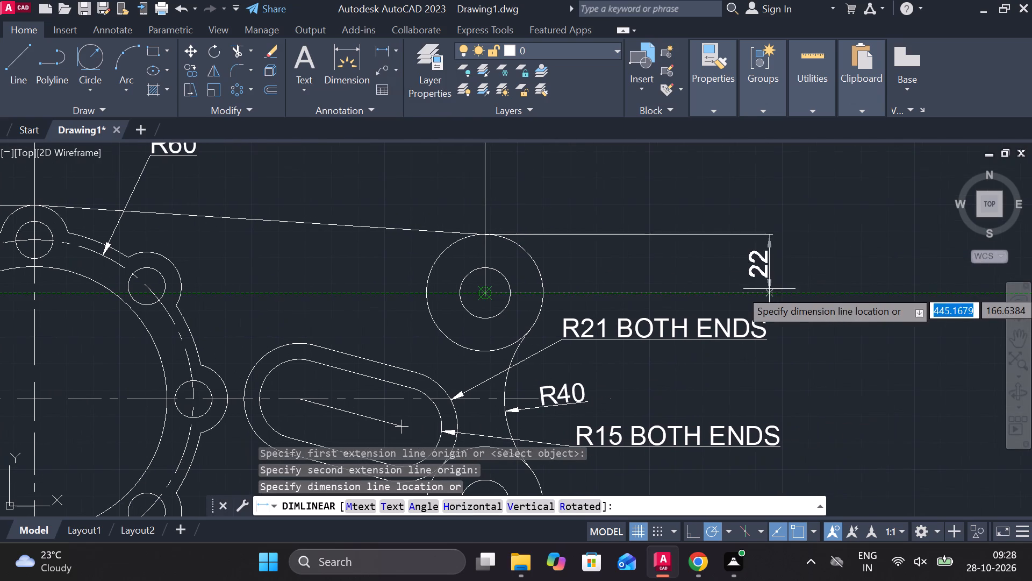
pyautogui.click(818, 289)
# Add a vertical linear dimension between the two slot-side corner hole centers, lining its dimension line up with the vertical dimension above.
pyautogui.scroll(-1, 835, 310)
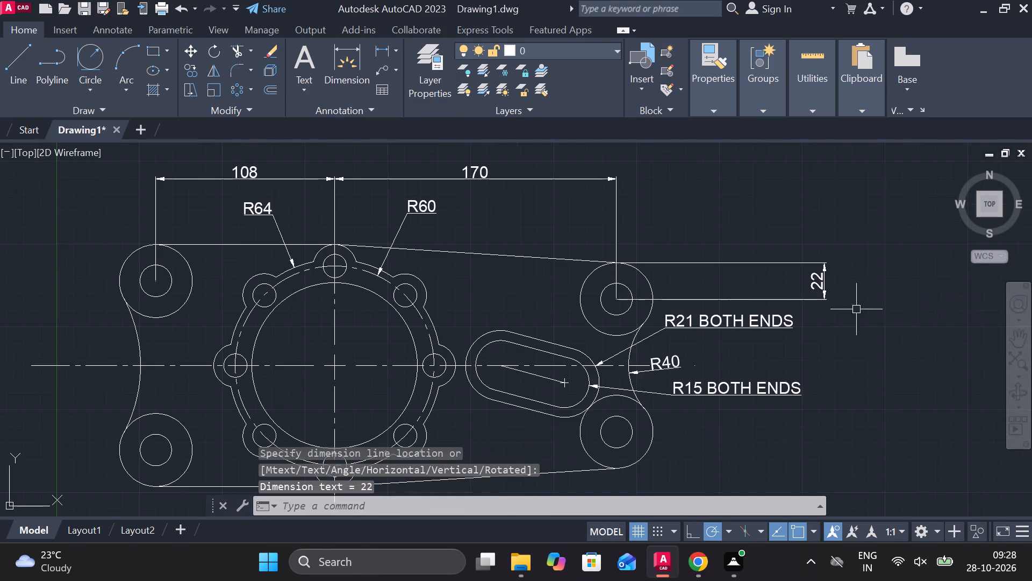
pyautogui.click(388, 48)
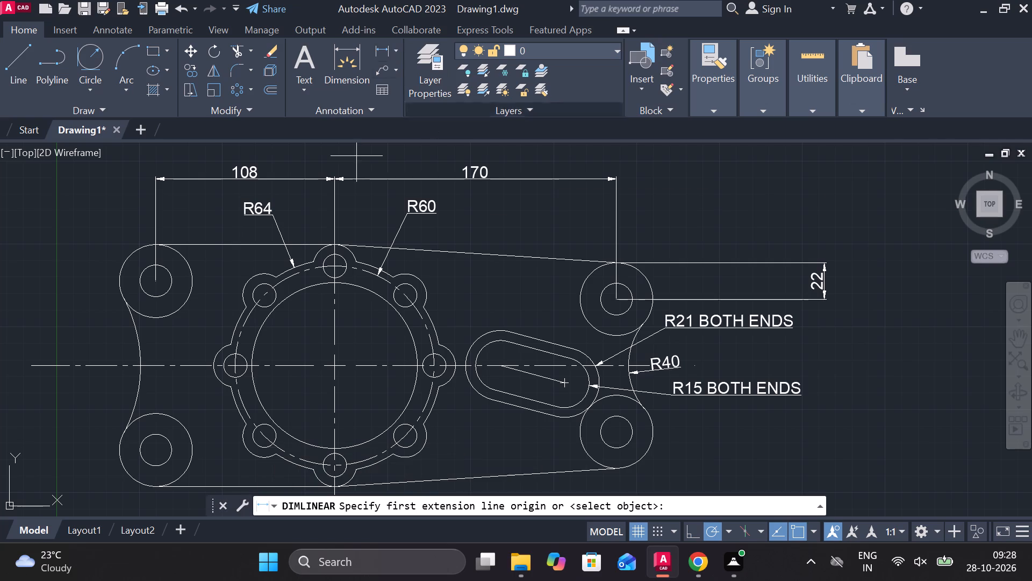
pyautogui.click(611, 299)
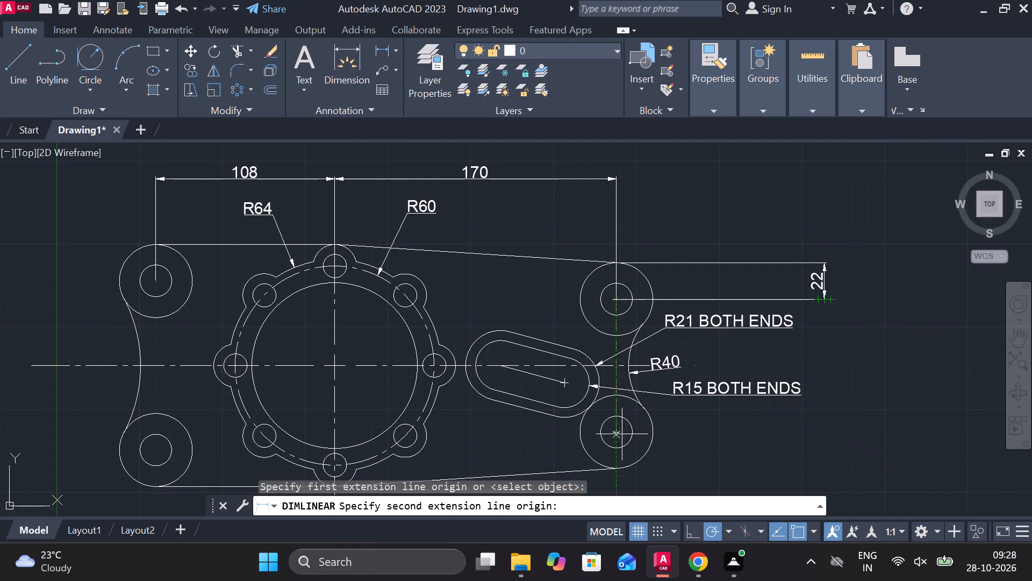
pyautogui.click(621, 434)
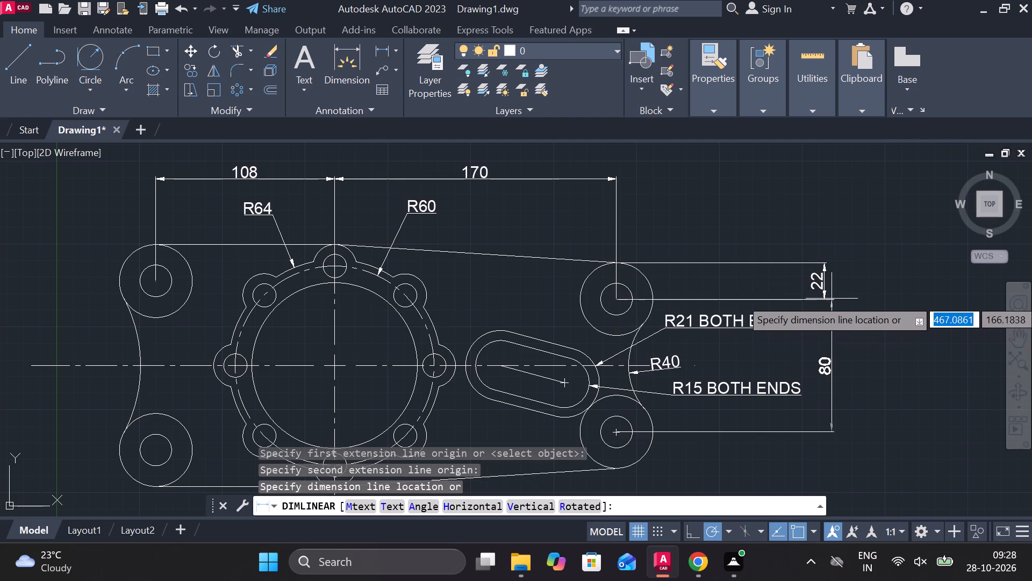
pyautogui.scroll(2, 821, 297)
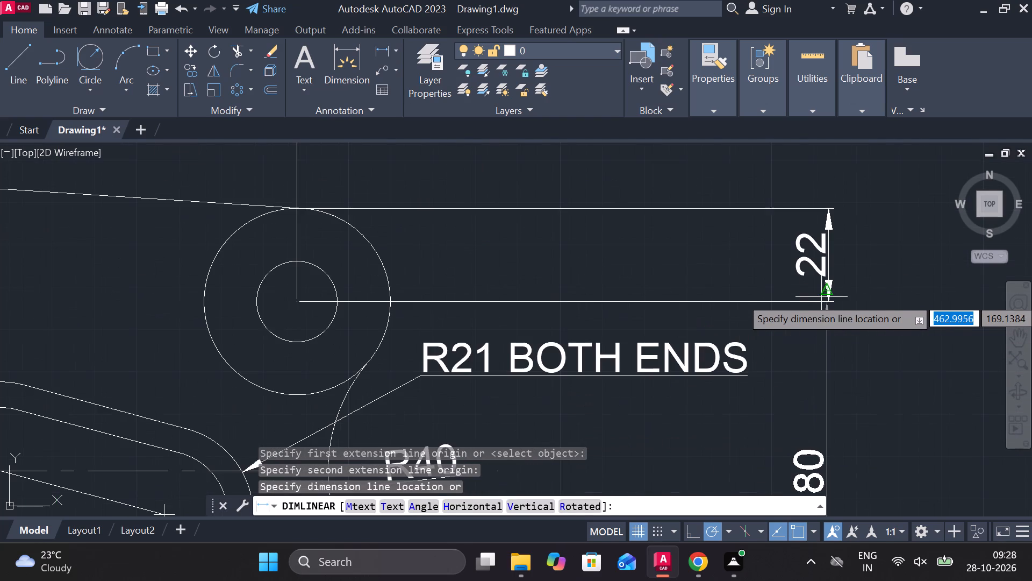
pyautogui.click(833, 305)
# Add a radius dimension to the outer circle of the upper corner near the slot, placing its text outside above the plate.
pyautogui.scroll(-3, 841, 304)
pyautogui.moveTo(830, 355); pyautogui.dragTo(833, 356, button='middle')
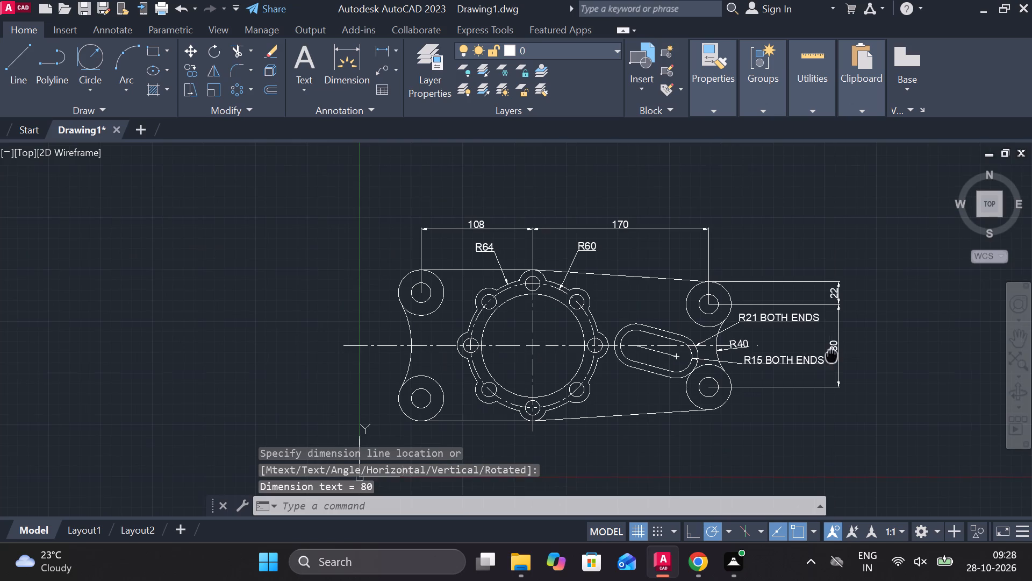
pyautogui.moveTo(833, 356); pyautogui.dragTo(818, 316, button='middle')
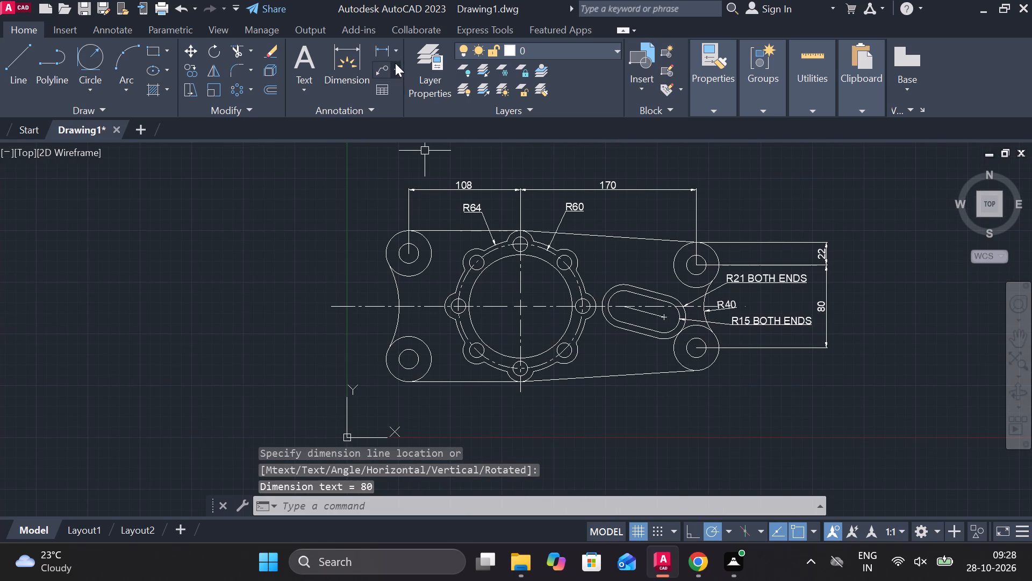
pyautogui.click(400, 47)
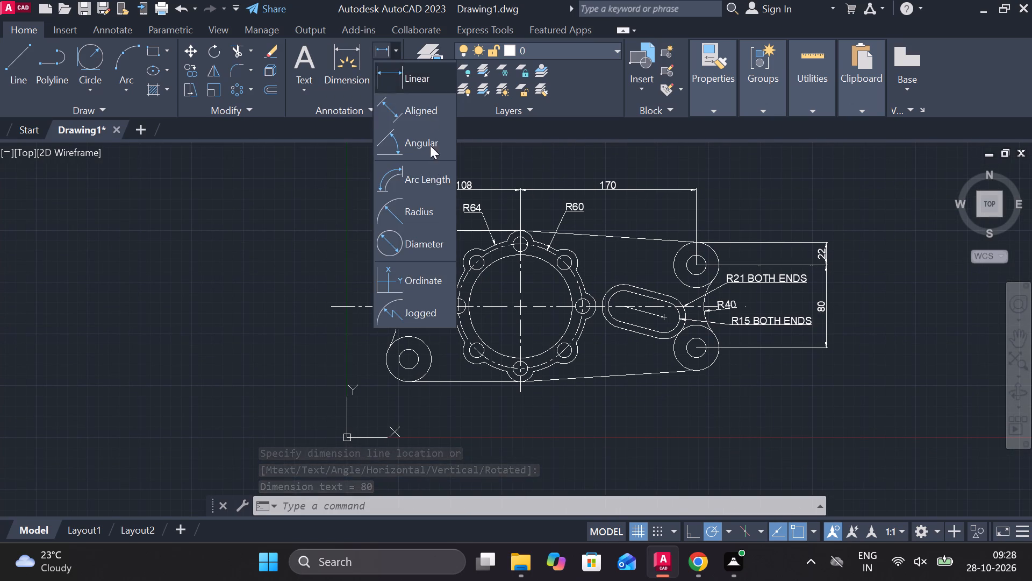
pyautogui.click(414, 214)
pyautogui.scroll(2, 735, 243)
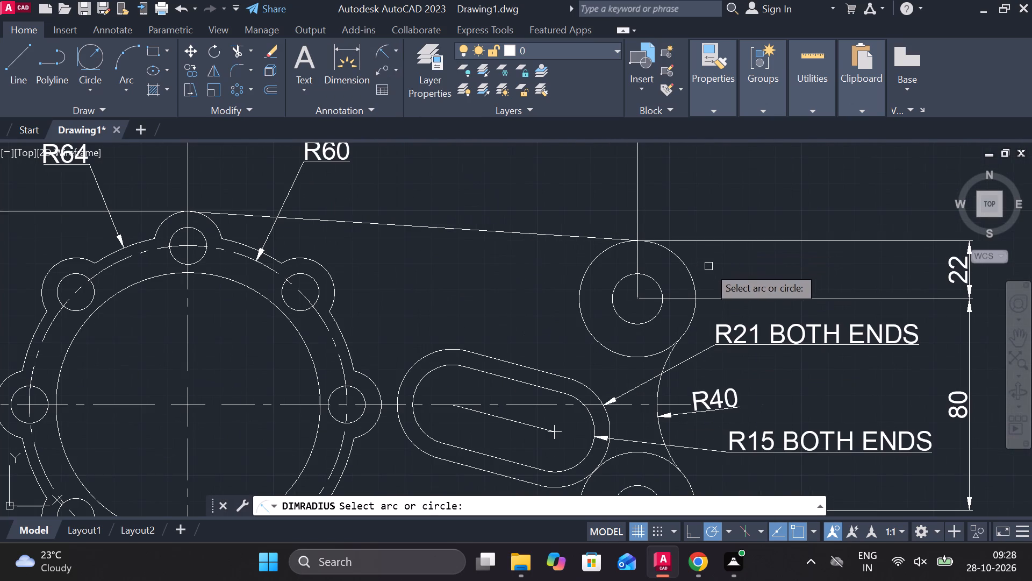
pyautogui.click(678, 258)
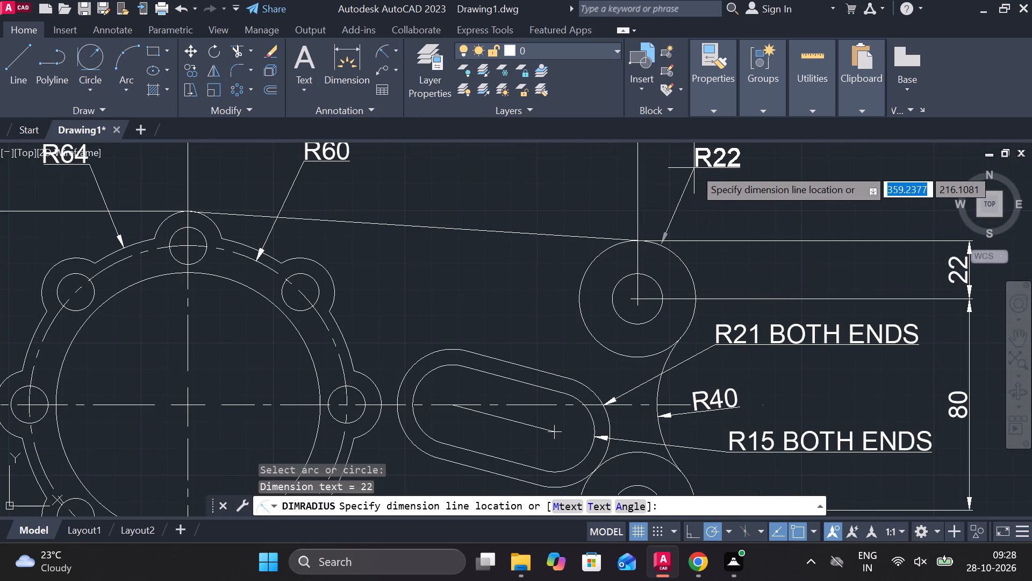
pyautogui.moveTo(694, 168); pyautogui.dragTo(682, 218, button='middle')
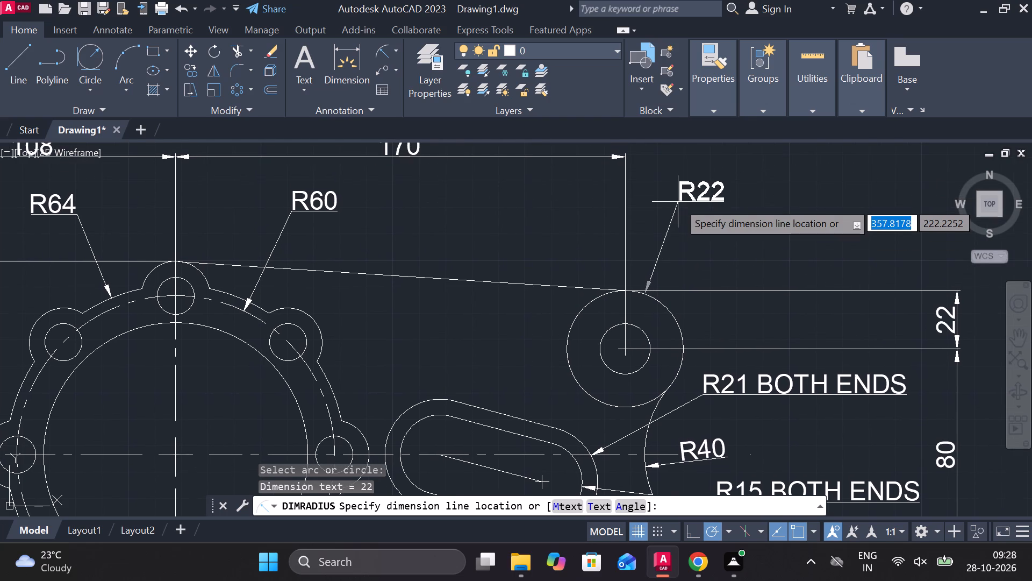
pyautogui.click(678, 202)
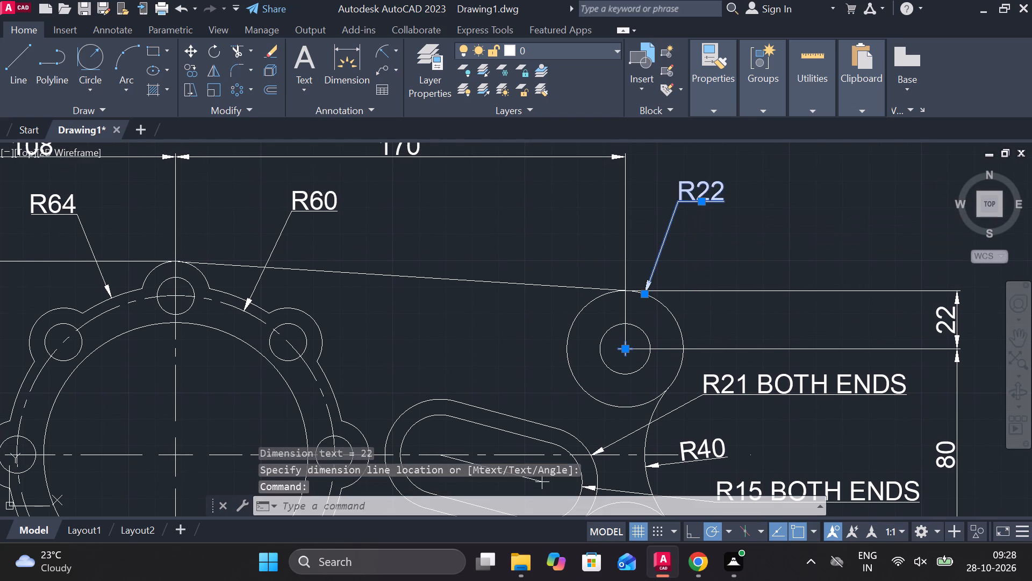
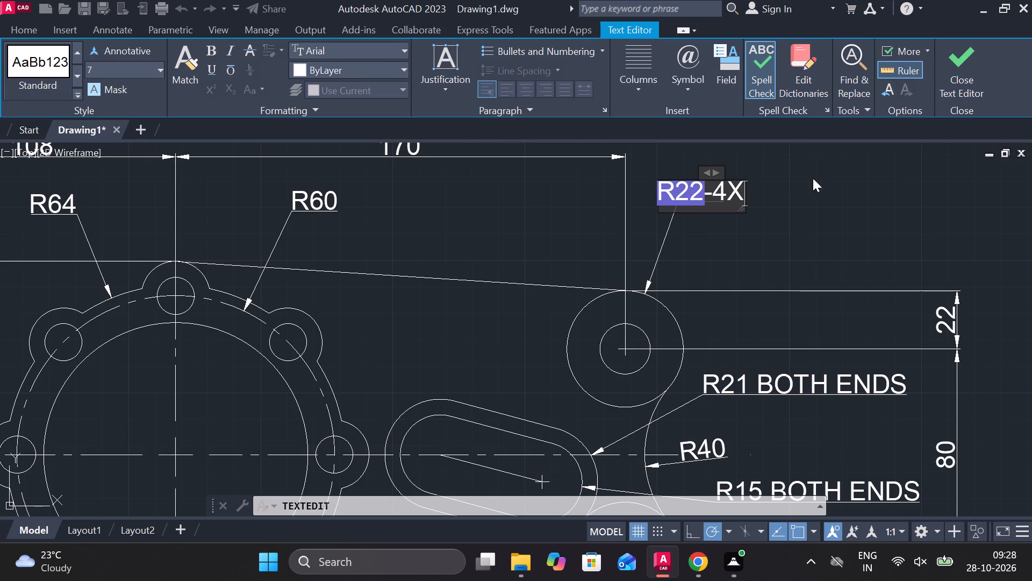
# Finish editing the upper corner's radius note as R22-4X.
pyautogui.click(948, 79)
# Add a diameter dimension to the lower corner hole near the slot, placing its text just outside the corner's outer circle.
pyautogui.click(385, 54)
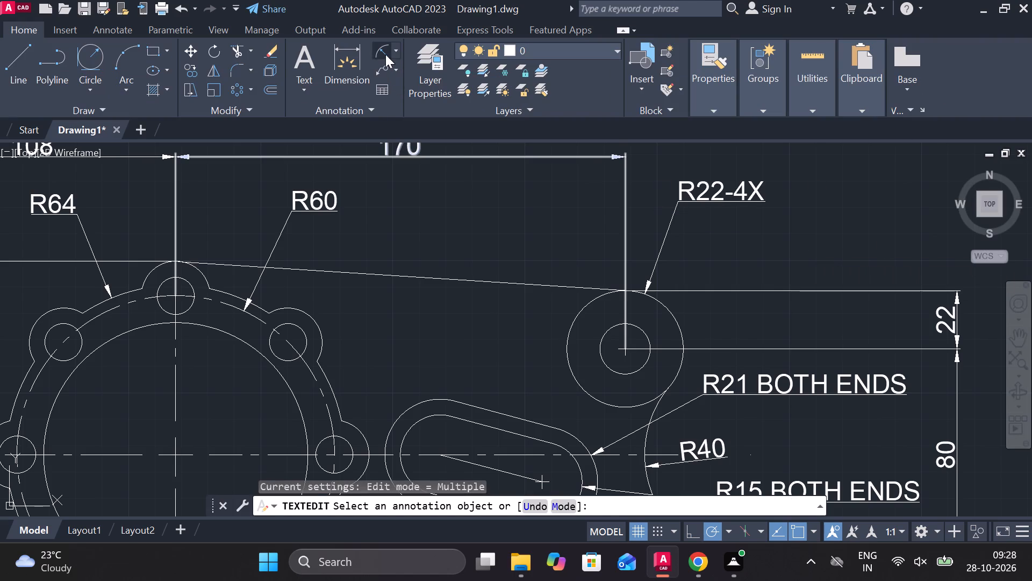
pyautogui.scroll(-3, 468, 102)
pyautogui.moveTo(586, 389); pyautogui.dragTo(546, 224, button='middle')
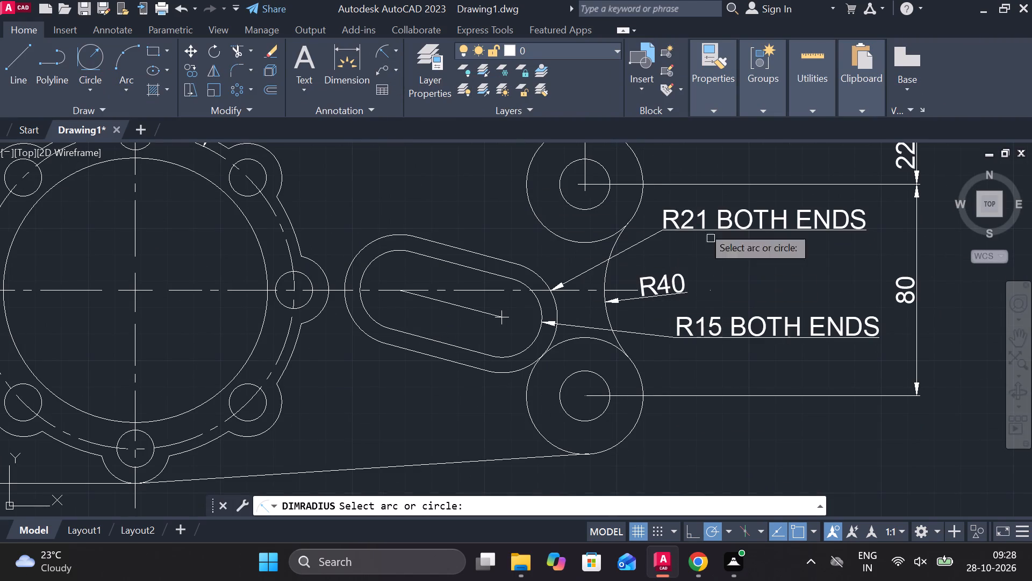
pyautogui.click(394, 53)
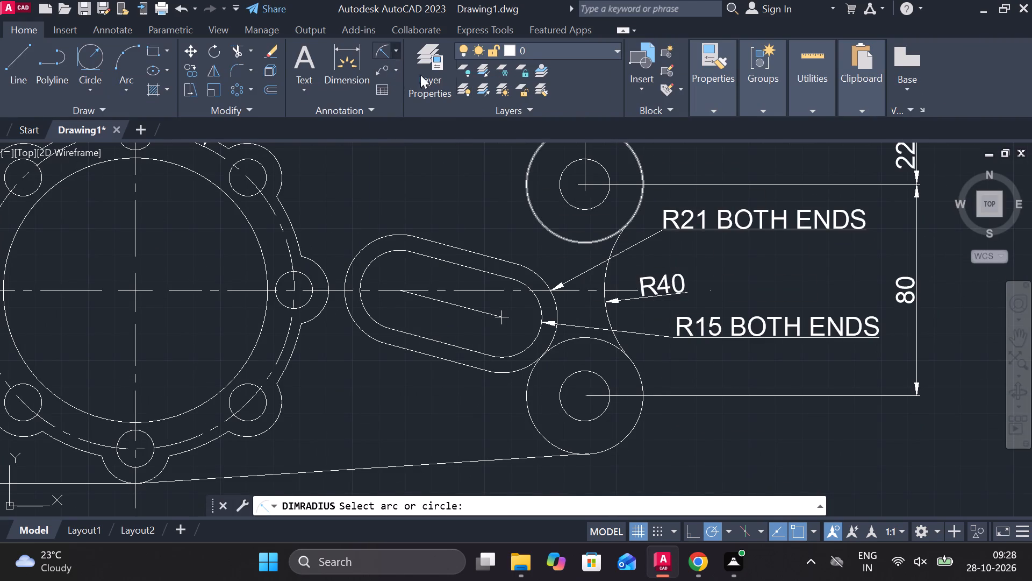
pyautogui.click(412, 205)
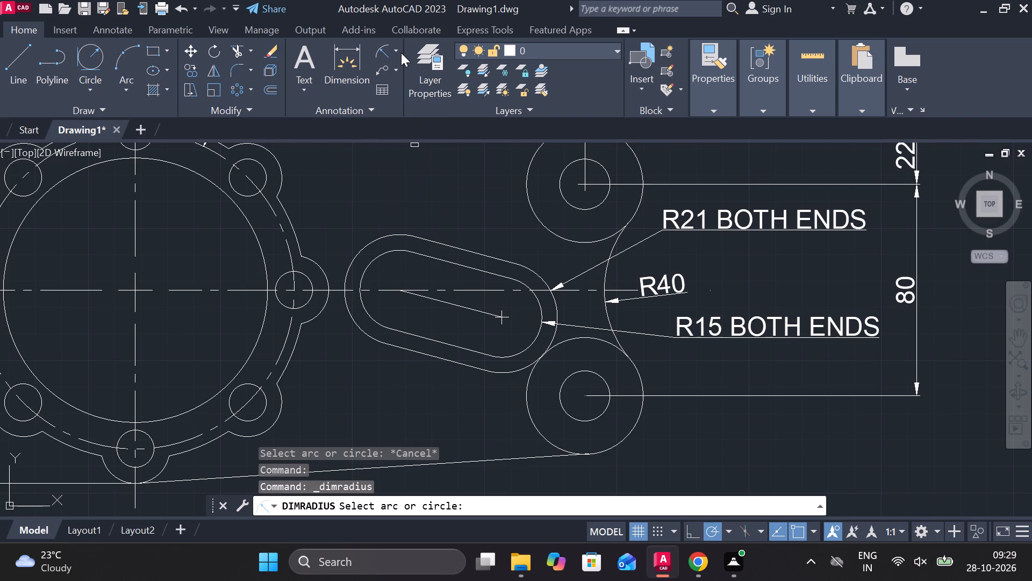
pyautogui.click(401, 53)
pyautogui.click(416, 239)
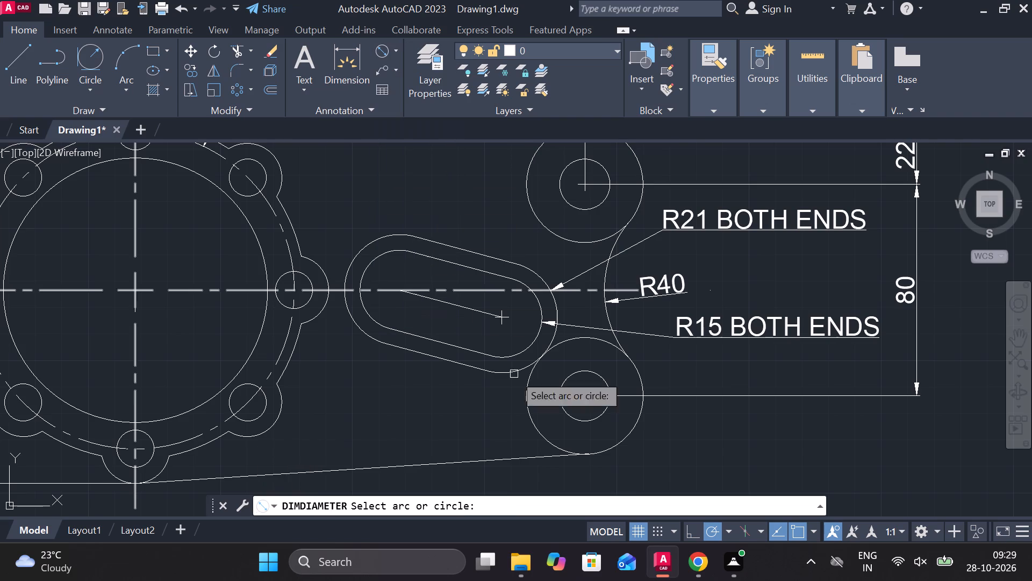
pyautogui.click(593, 423)
pyautogui.moveTo(656, 469); pyautogui.dragTo(577, 397, button='middle')
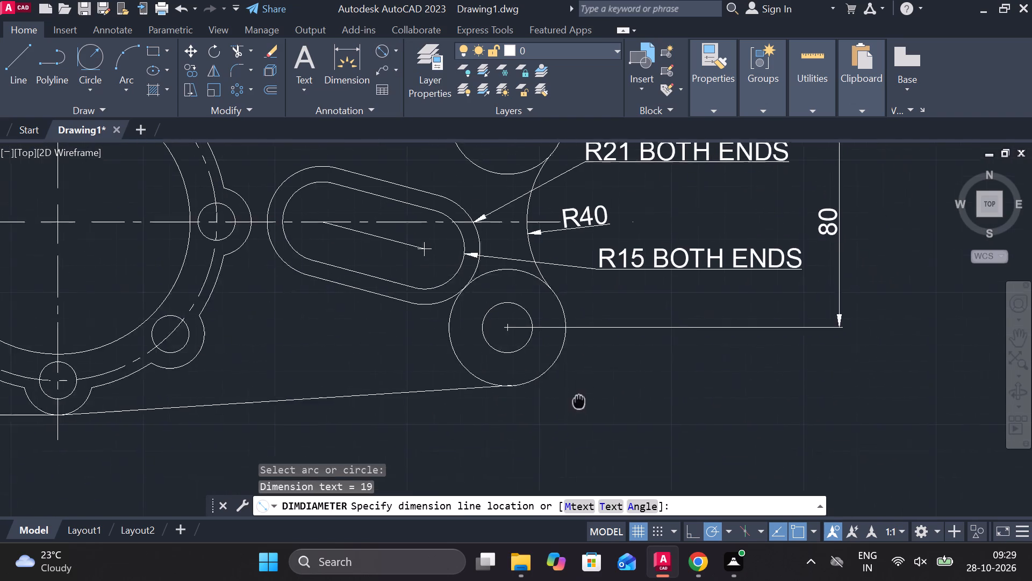
pyautogui.moveTo(577, 397); pyautogui.dragTo(556, 374, button='middle')
pyautogui.click(557, 373)
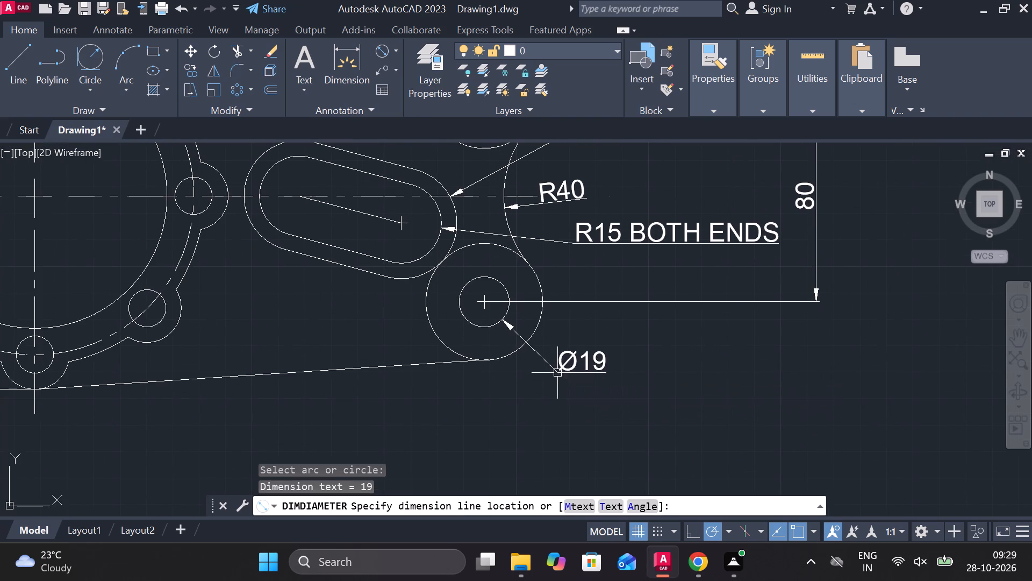
# Append "-4X" to the corner hole's diameter dimension text so it reads Ø19-4X.
pyautogui.doubleClick(600, 364)
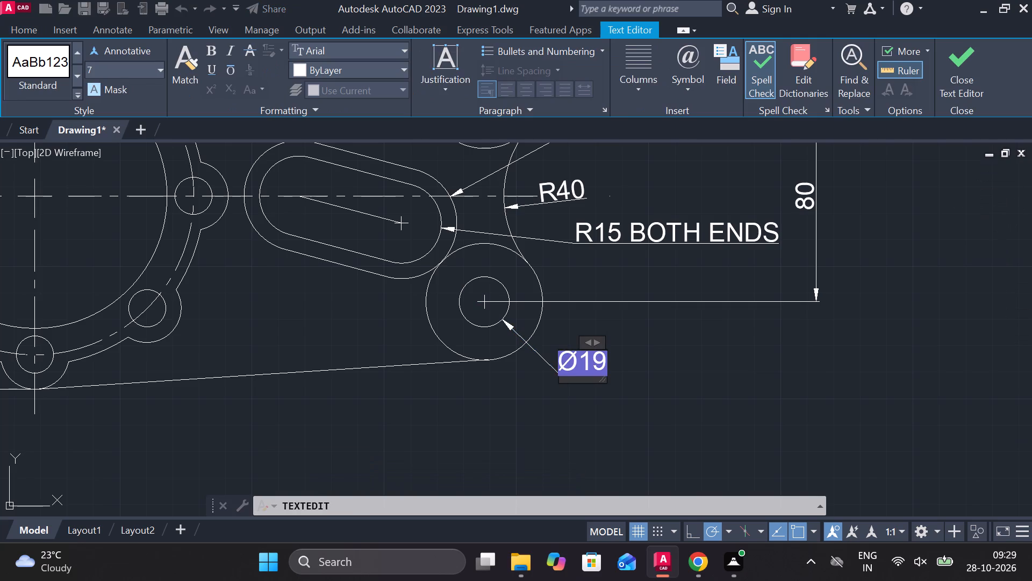
pyautogui.press('Right')
pyautogui.press('-')
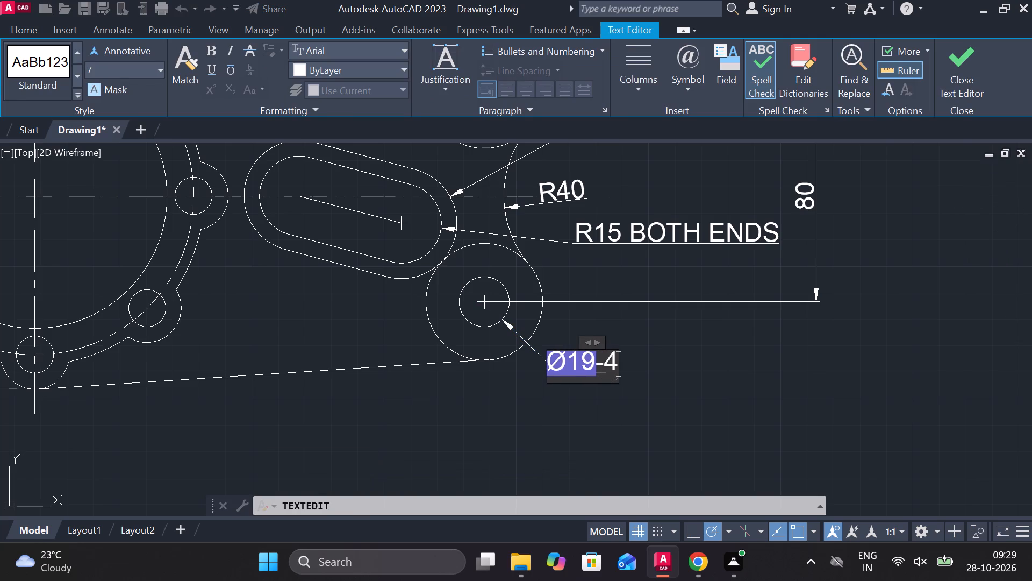
pyautogui.press('4')
pyautogui.press('x')
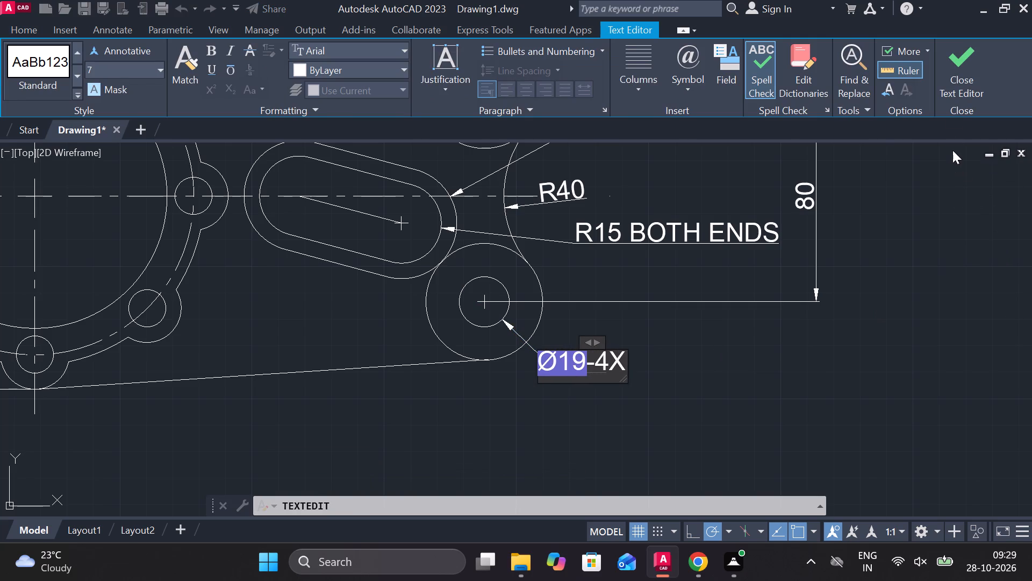
pyautogui.click(950, 99)
pyautogui.scroll(-1, 418, 433)
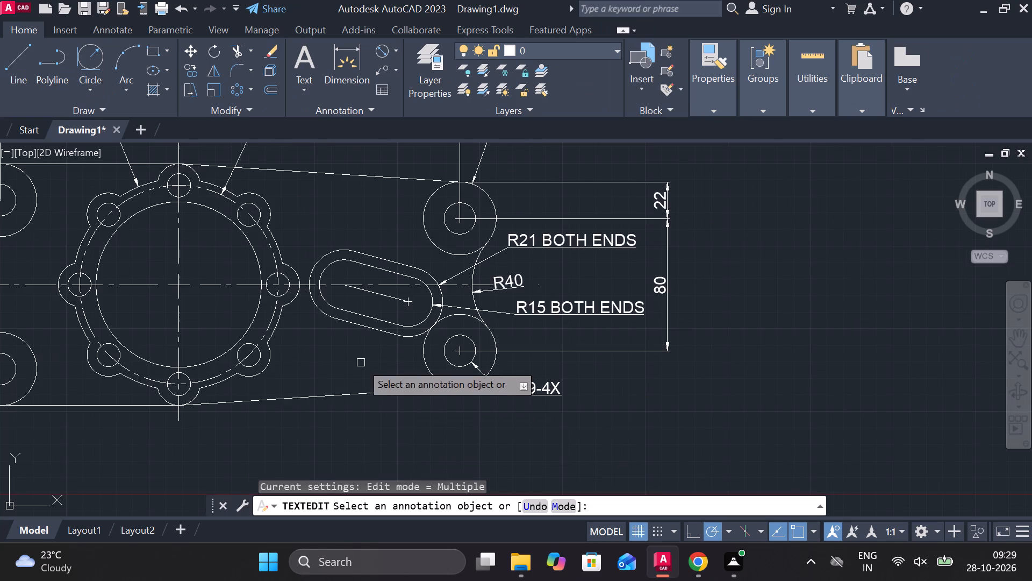
pyautogui.moveTo(338, 290); pyautogui.dragTo(468, 348, button='middle')
pyautogui.scroll(1, 505, 378)
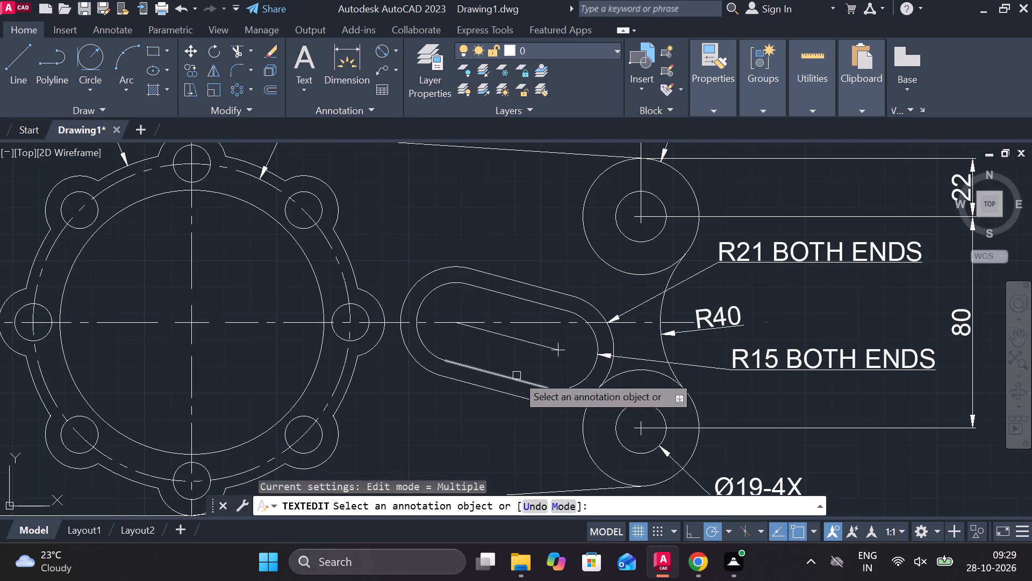
pyautogui.press('Escape')
# Lengthen the slot's inclined center line at both ends so it extends slightly past the outer slot outline.
pyautogui.click(500, 336)
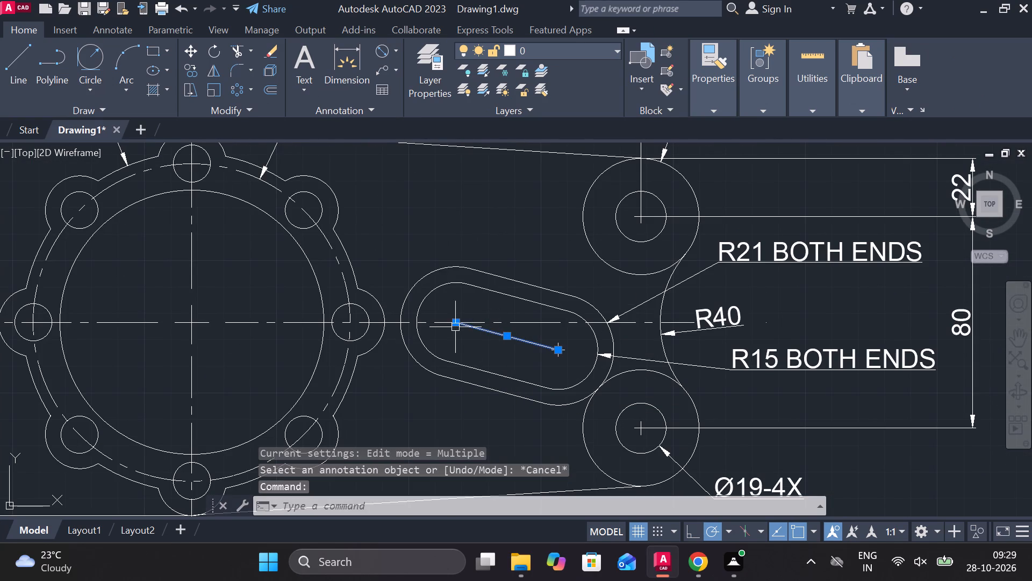
pyautogui.doubleClick(512, 366)
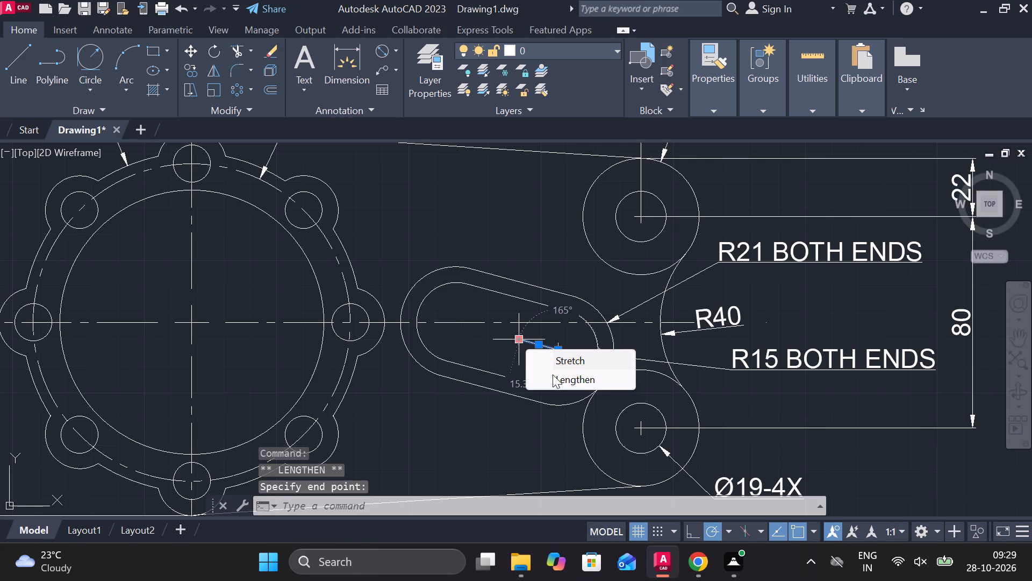
pyautogui.click(553, 374)
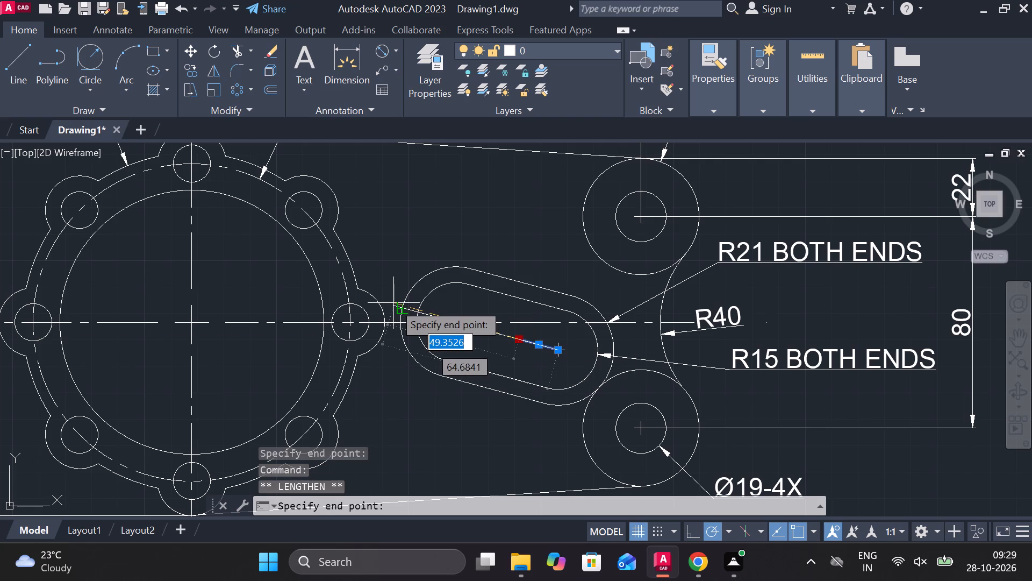
pyautogui.scroll(4, 393, 303)
pyautogui.click(398, 303)
pyautogui.scroll(-3, 398, 303)
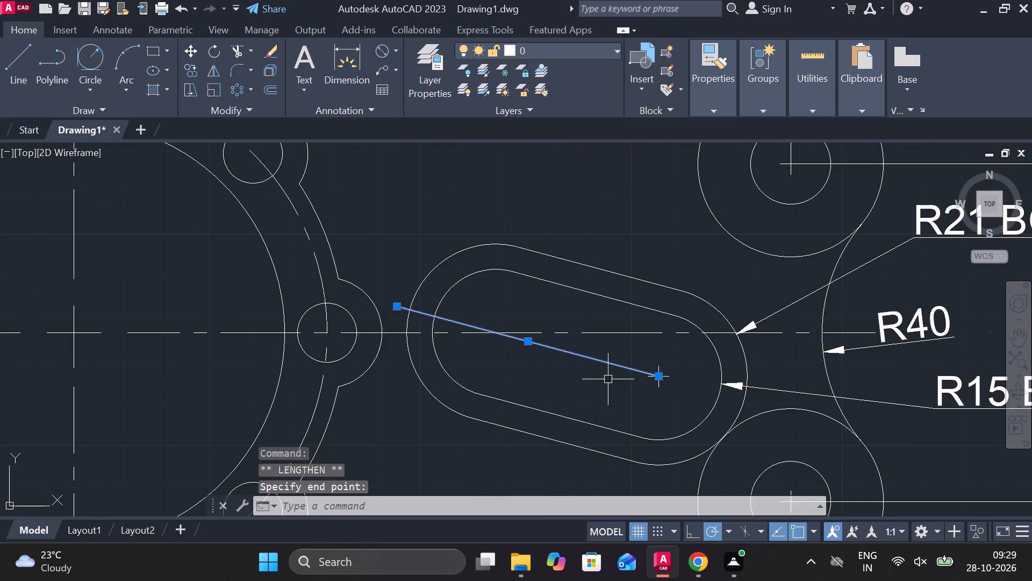
pyautogui.moveTo(524, 384); pyautogui.dragTo(454, 369, button='middle')
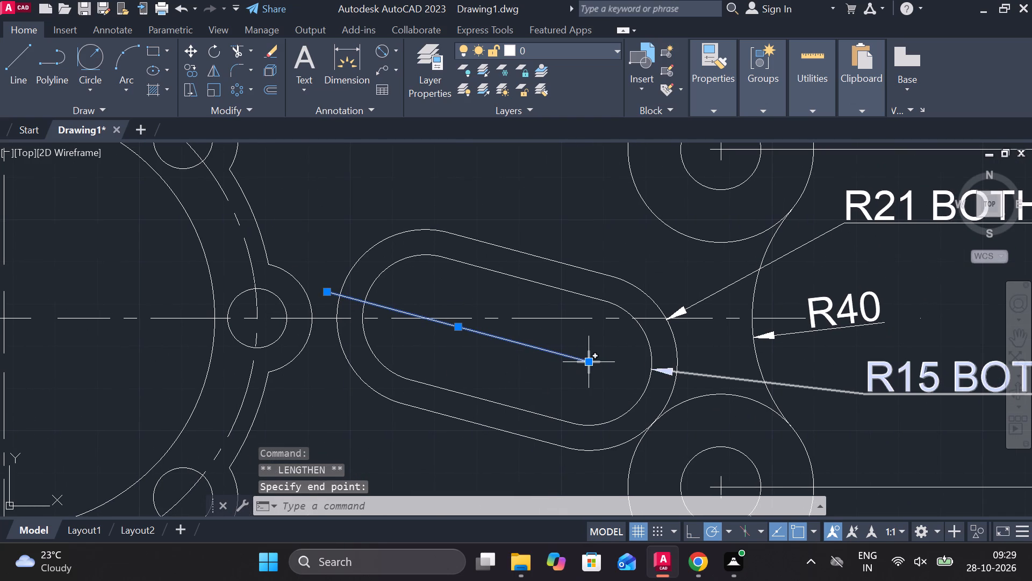
pyautogui.click(643, 400)
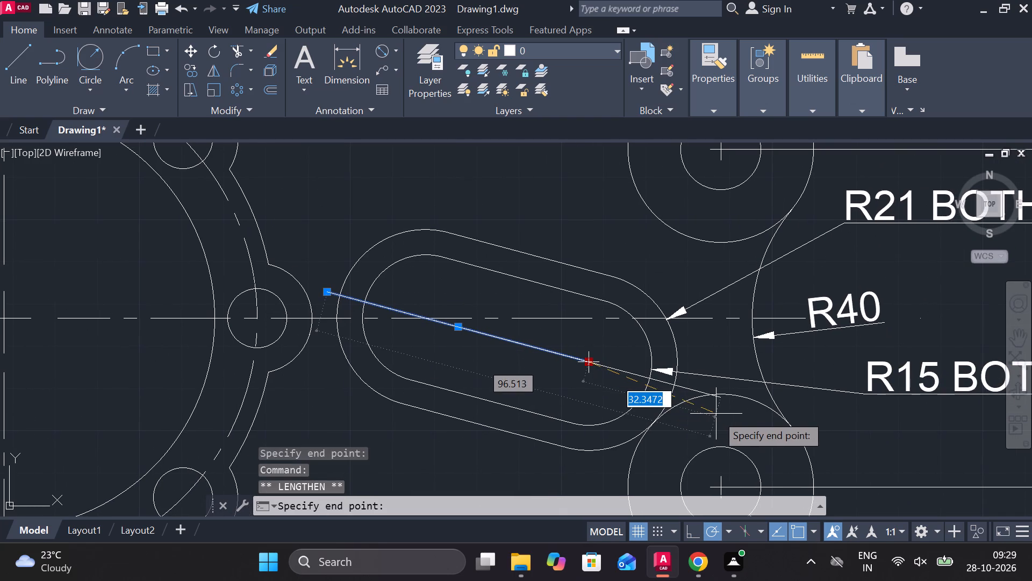
pyautogui.scroll(3, 696, 408)
pyautogui.click(679, 375)
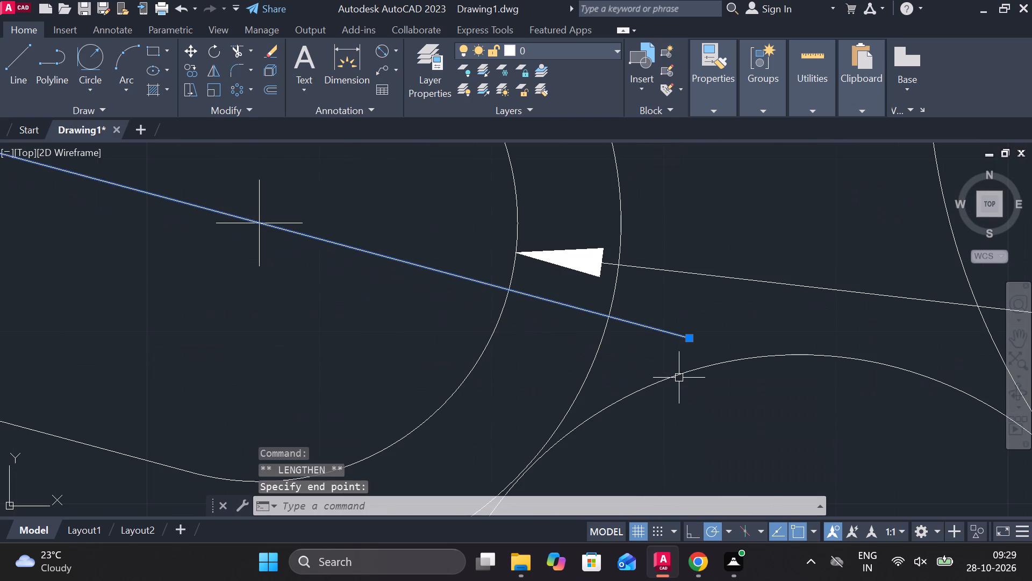
pyautogui.scroll(-2, 679, 378)
pyautogui.press('Escape')
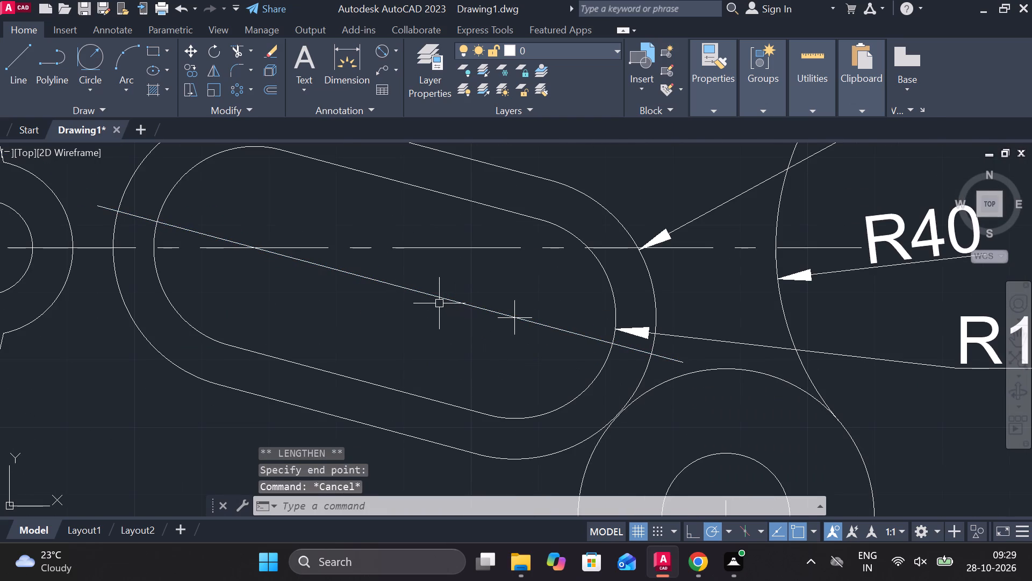
# Change the linetype of the slot's inclined center line to CENTER2.
pyautogui.click(436, 293)
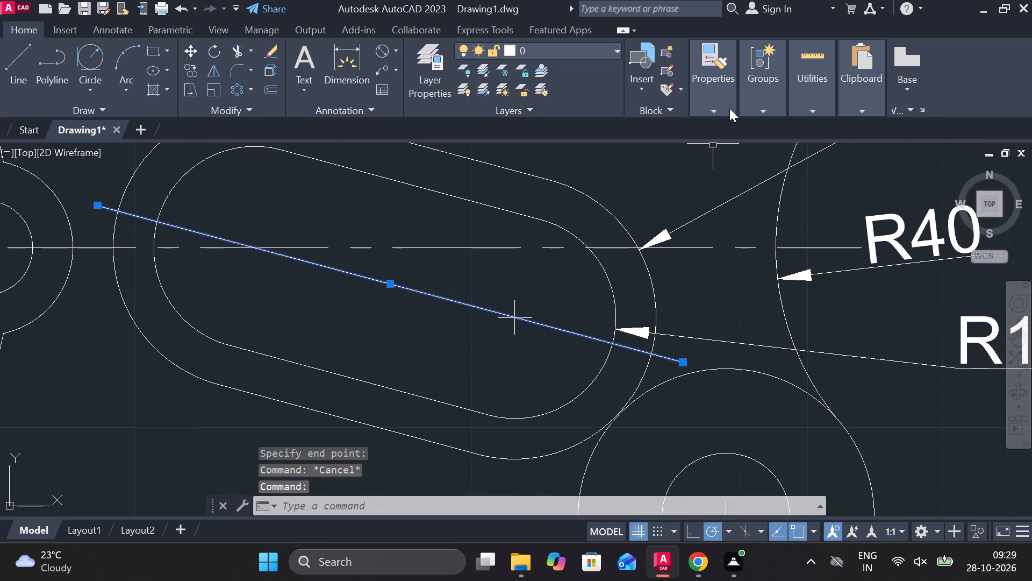
pyautogui.click(728, 108)
pyautogui.doubleClick(842, 161)
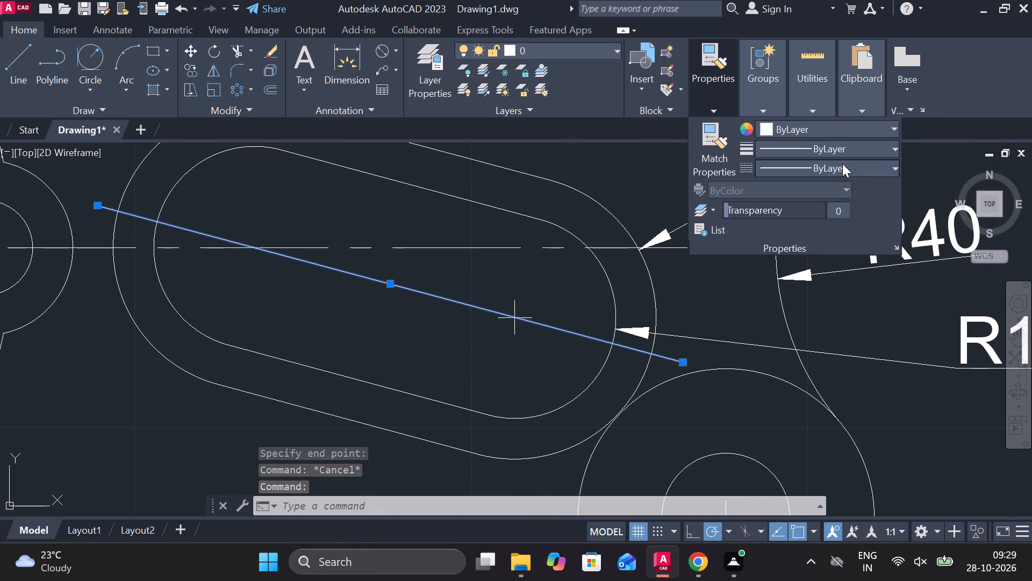
pyautogui.click(881, 166)
pyautogui.click(826, 217)
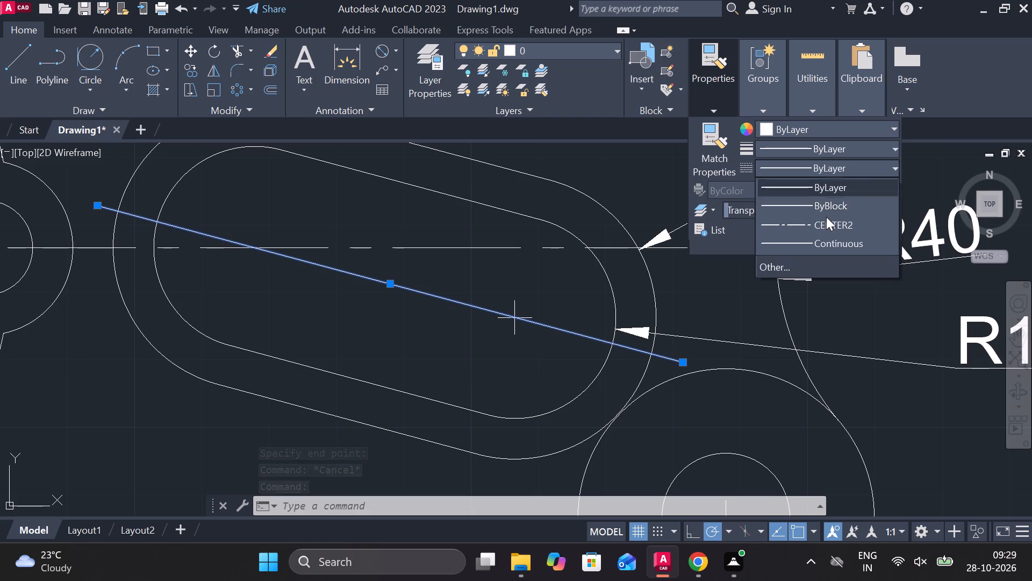
pyautogui.scroll(-3, 828, 249)
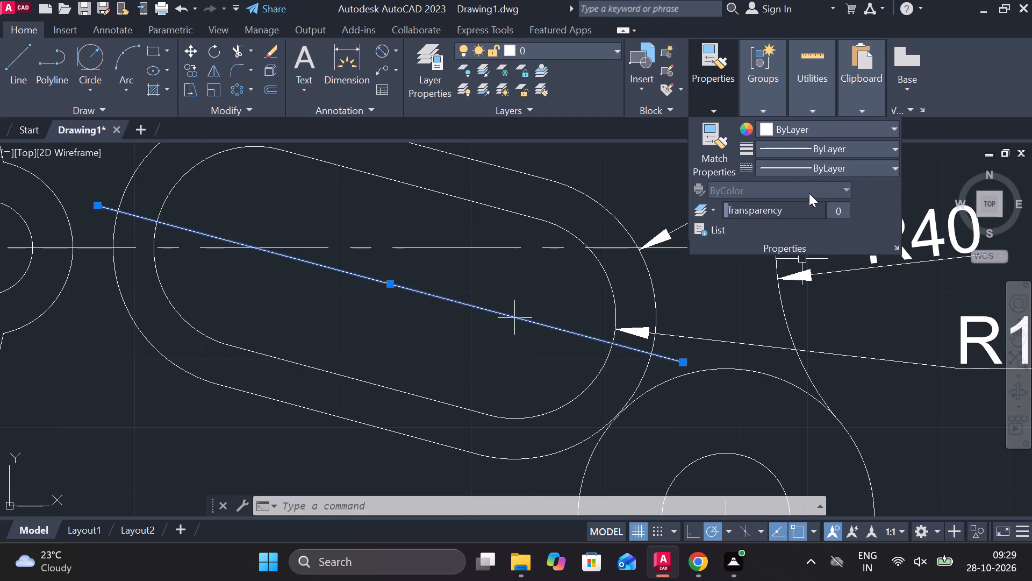
pyautogui.click(797, 170)
pyautogui.click(775, 228)
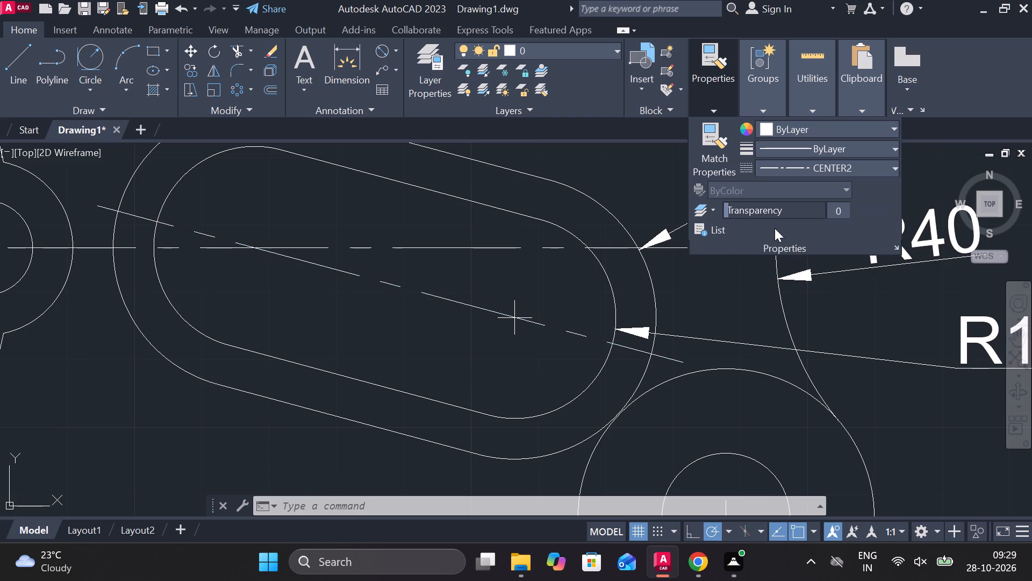
pyautogui.press('Escape')
# Add an aligned dimension between the slot's two end-arc centers, placing it below the slot.
pyautogui.scroll(-3, 529, 336)
pyautogui.moveTo(491, 379); pyautogui.dragTo(525, 365, button='middle')
pyautogui.click(399, 48)
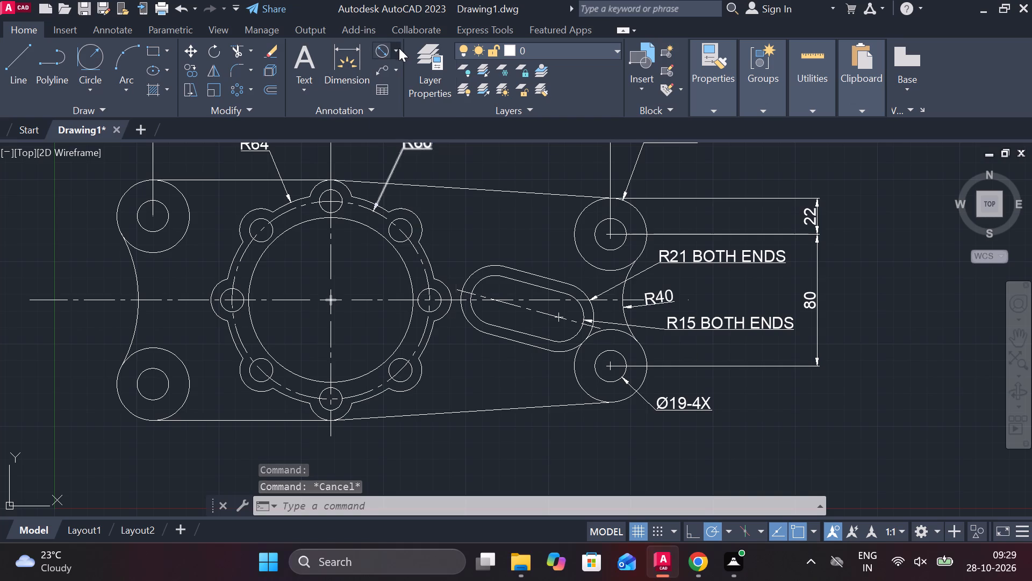
pyautogui.click(409, 122)
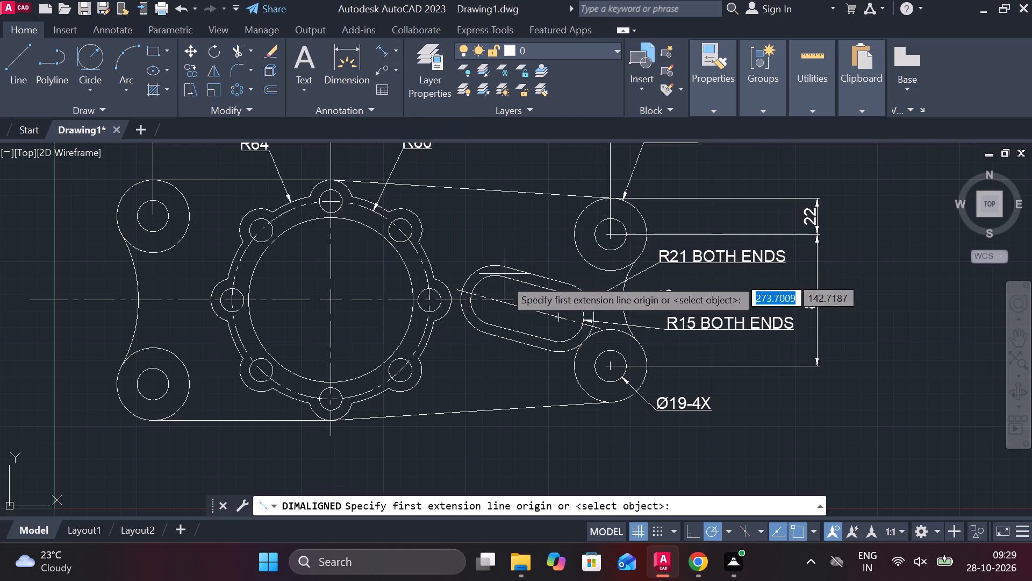
pyautogui.scroll(2, 492, 300)
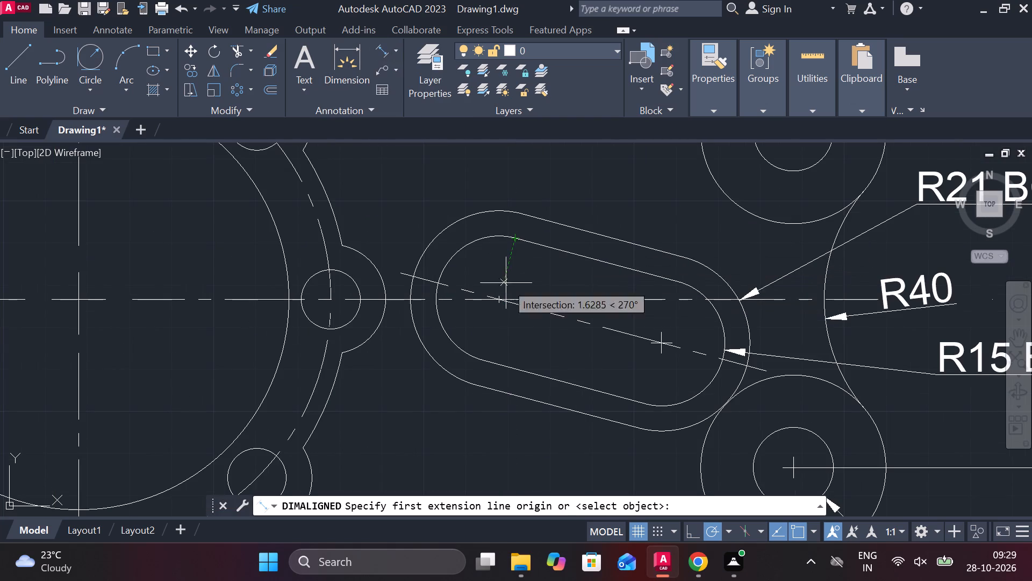
pyautogui.click(503, 297)
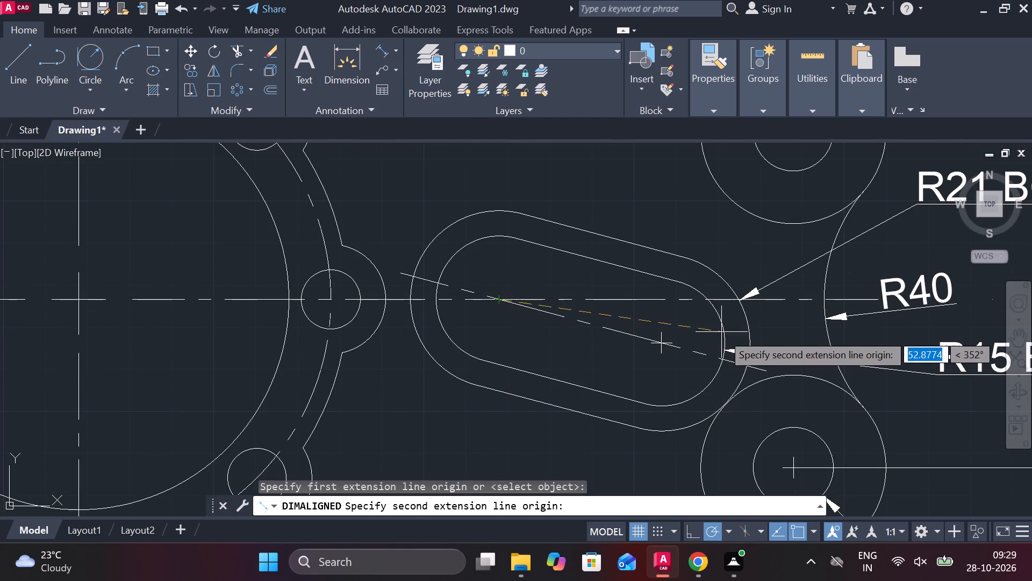
pyautogui.click(662, 346)
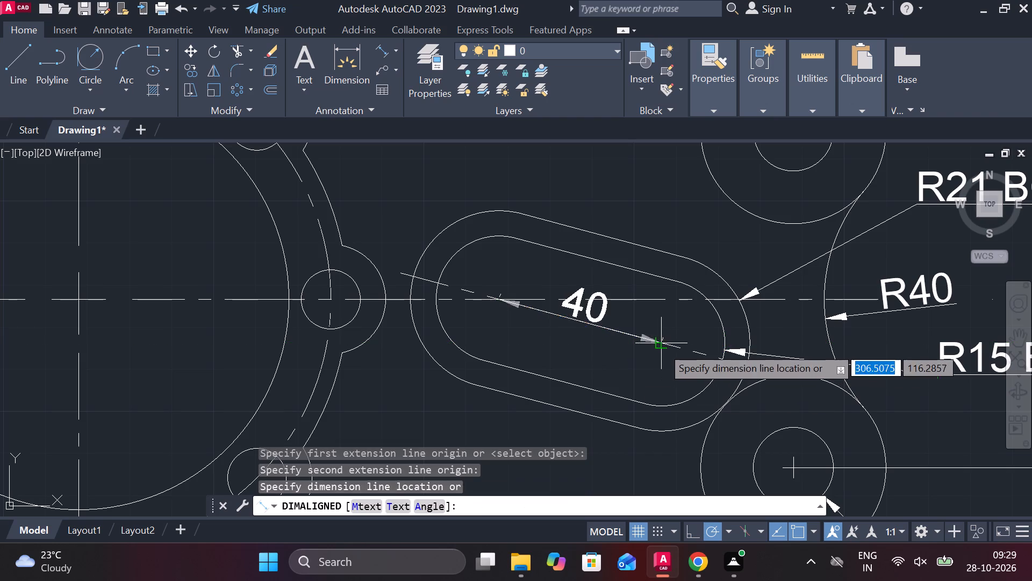
pyautogui.moveTo(619, 401); pyautogui.dragTo(648, 325, button='middle')
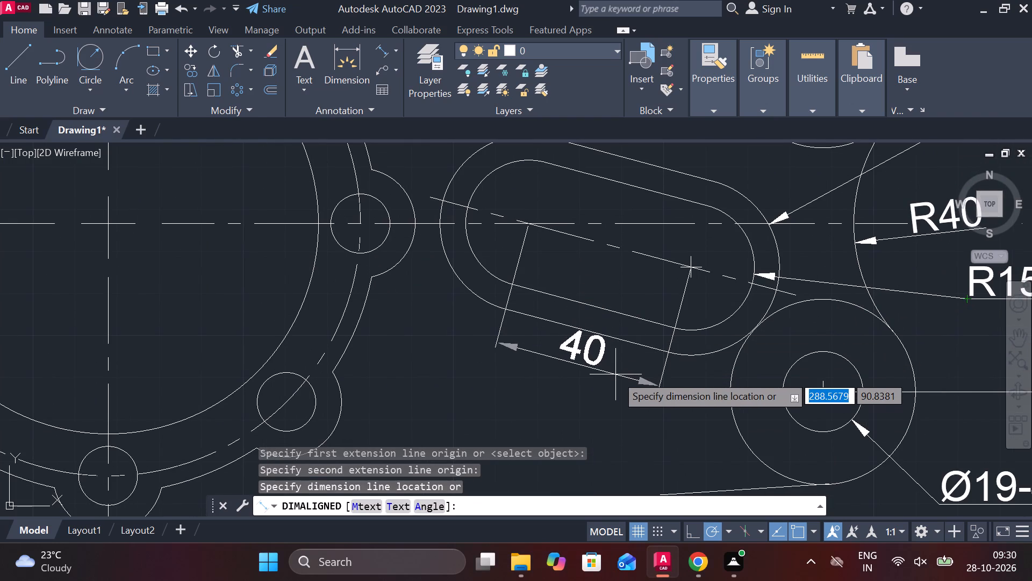
pyautogui.click(612, 382)
# Add an aligned dimension across the gap between the slot's inner and outer upper straight edges, placing it near the upper edge.
pyautogui.moveTo(606, 364); pyautogui.dragTo(557, 408, button='middle')
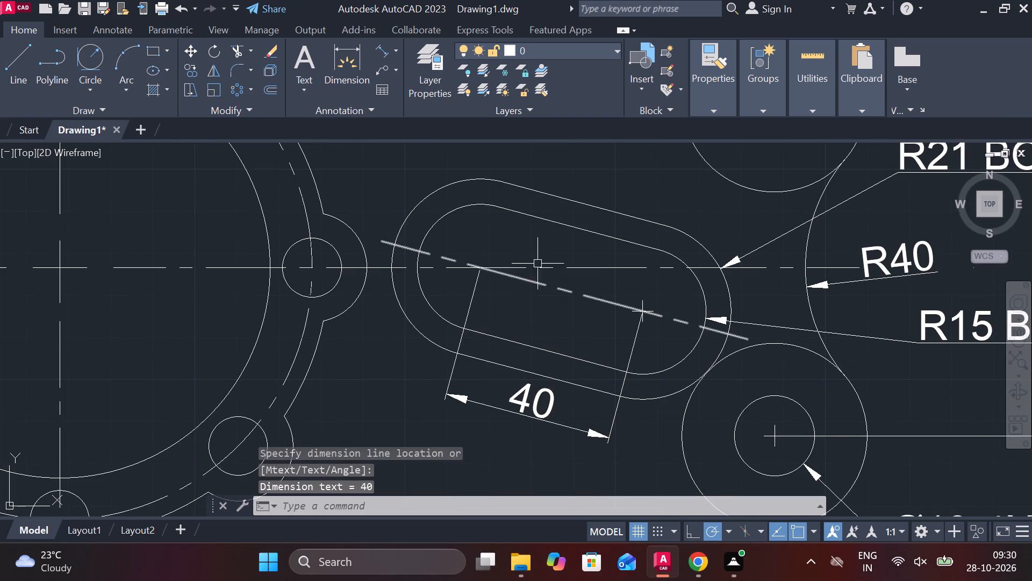
pyautogui.press('space')
pyautogui.click(570, 226)
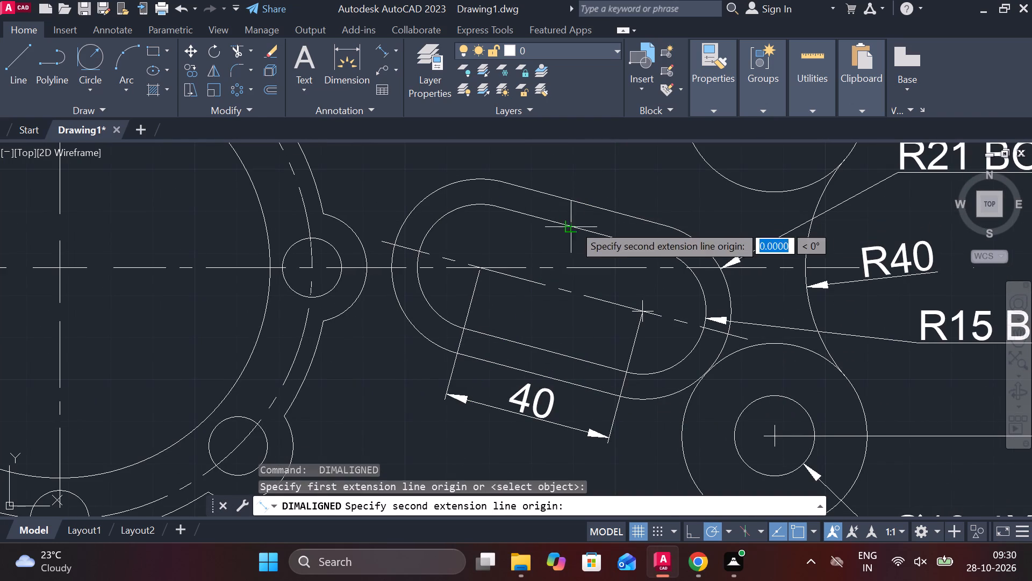
pyautogui.click(583, 202)
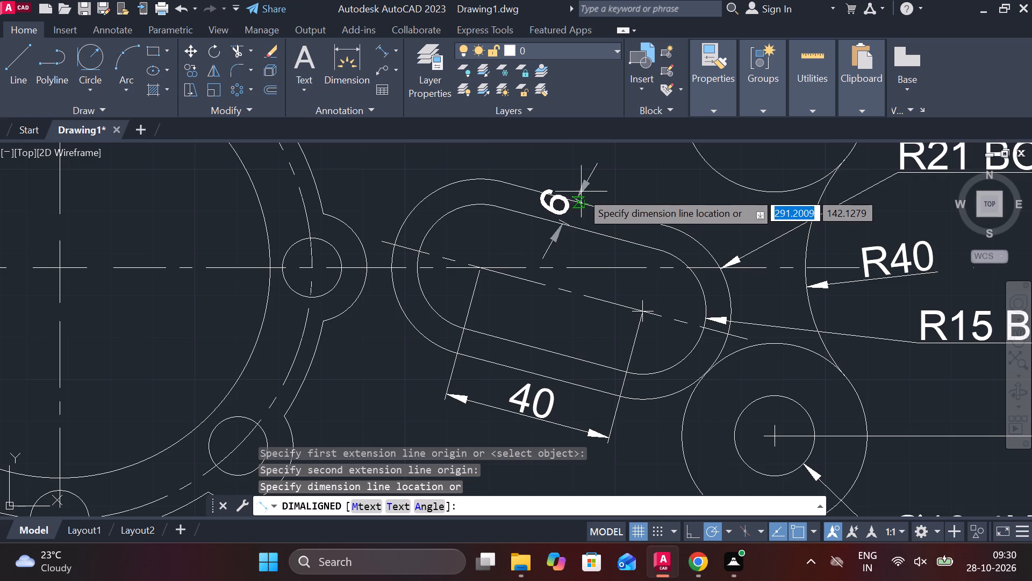
pyautogui.click(555, 178)
# Add a diameter dimension to the small bolt-circle hole at the lower right of the central circle, placing its text below the plate outline.
pyautogui.scroll(-2, 567, 188)
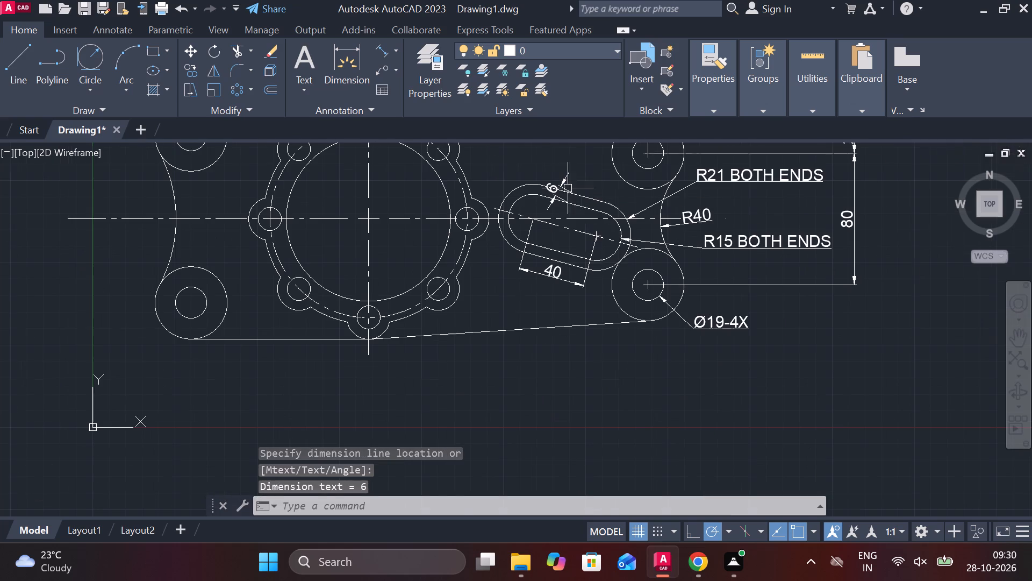
pyautogui.moveTo(451, 314); pyautogui.dragTo(568, 299, button='middle')
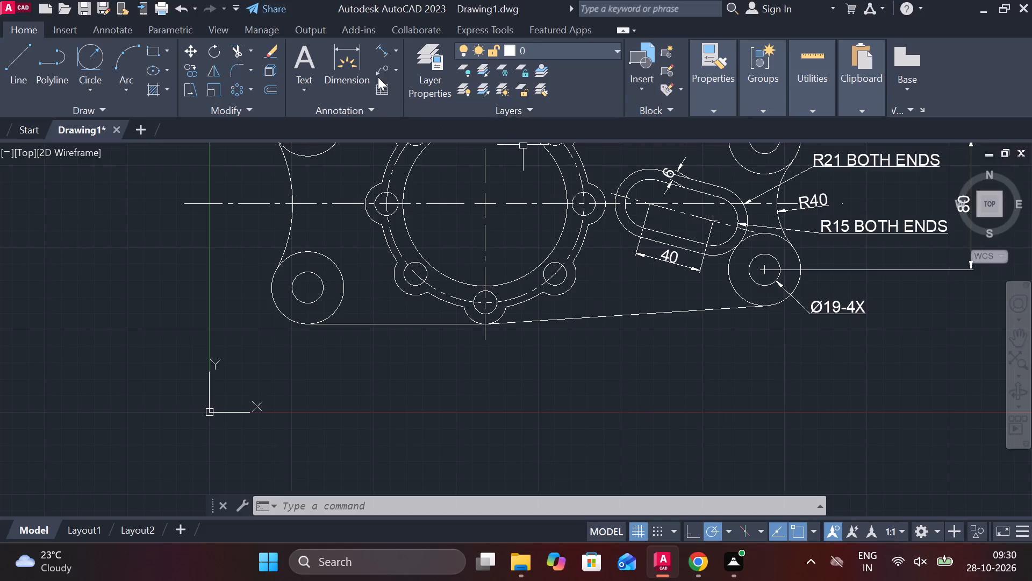
pyautogui.click(395, 47)
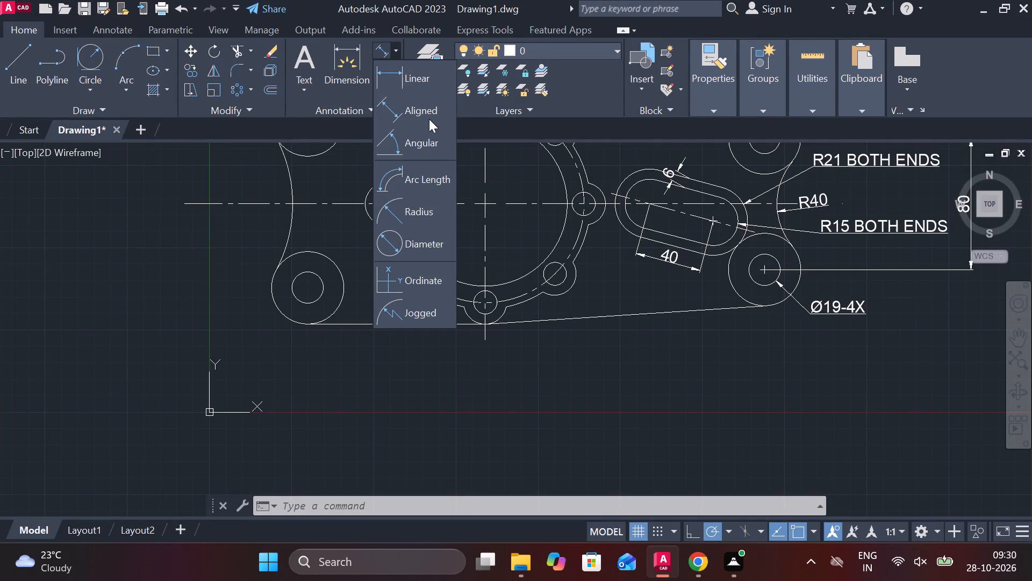
pyautogui.click(416, 250)
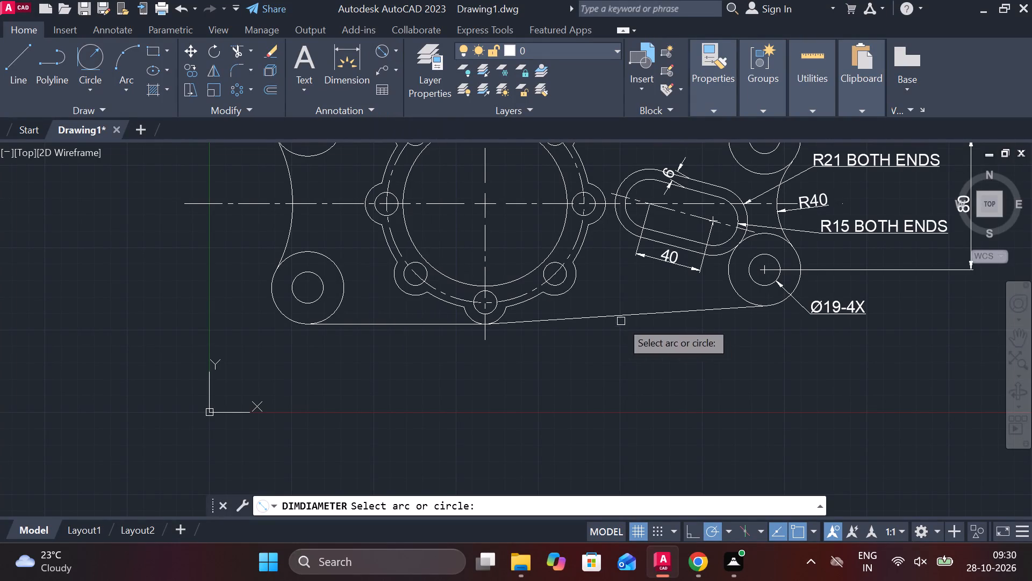
pyautogui.click(563, 283)
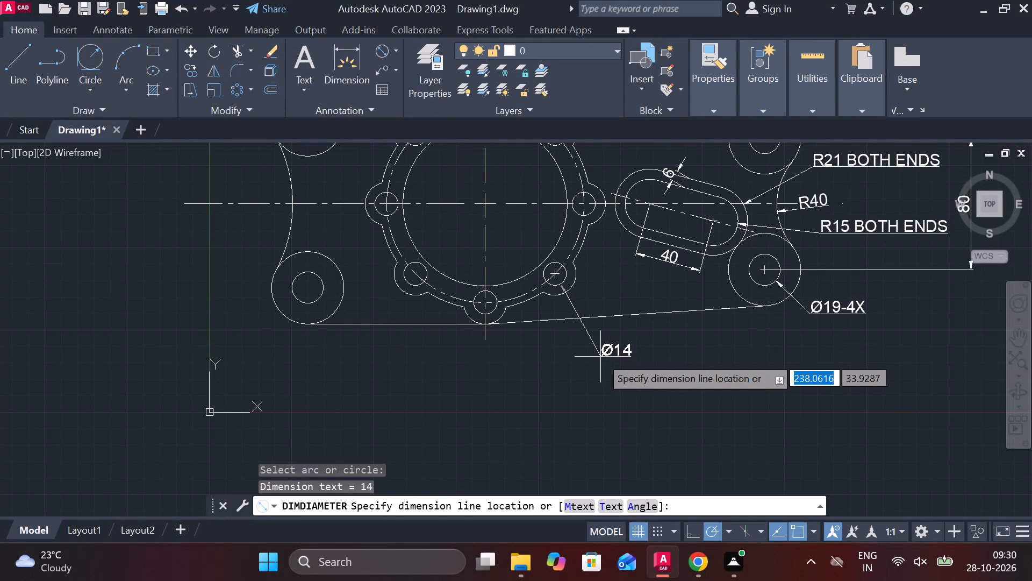
pyautogui.click(607, 353)
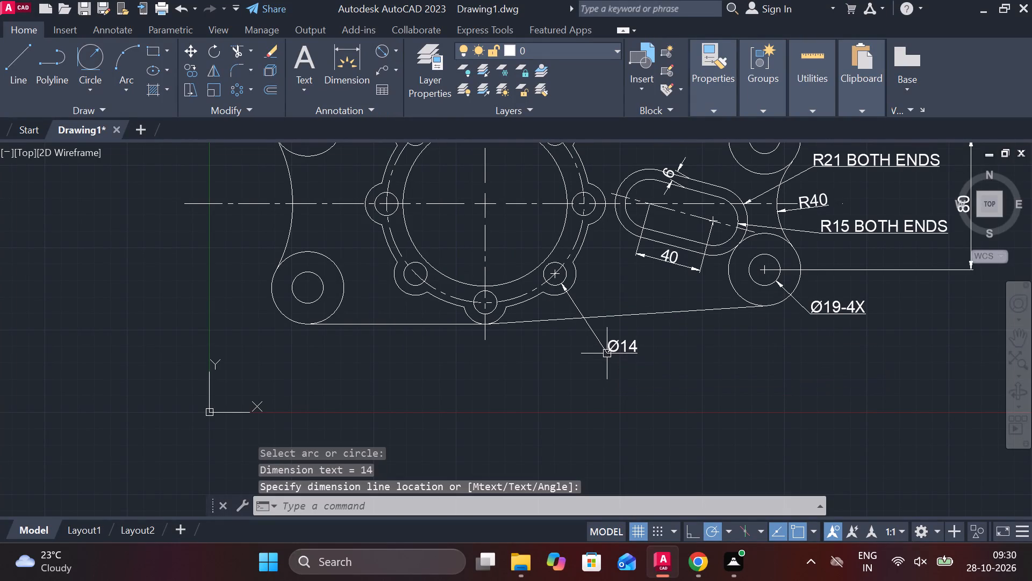
# Append "-8X" to the small bolt-circle hole's diameter dimension text so it reads Ø14-8X.
pyautogui.doubleClick(628, 349)
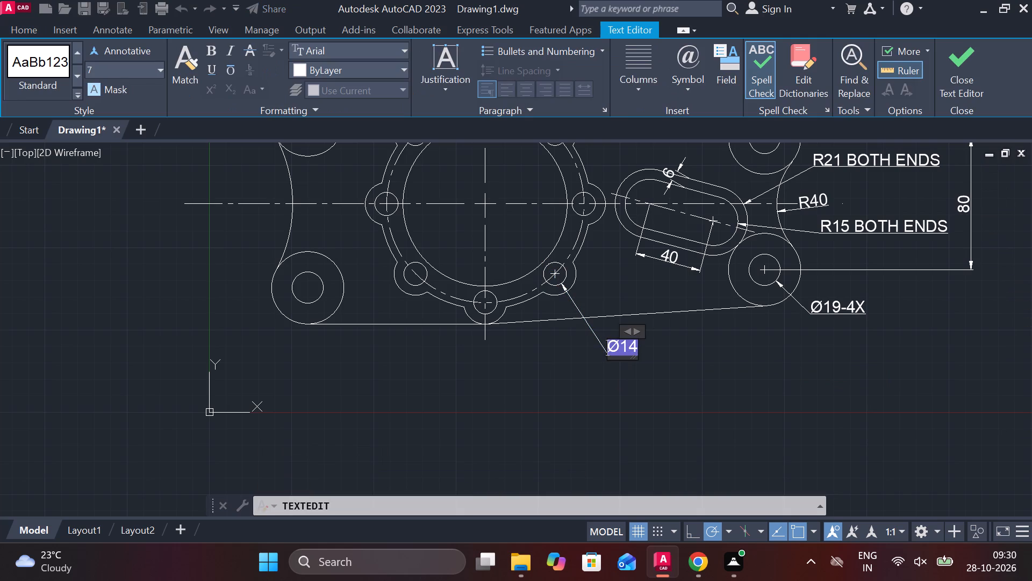
pyautogui.press('Right')
pyautogui.press('-')
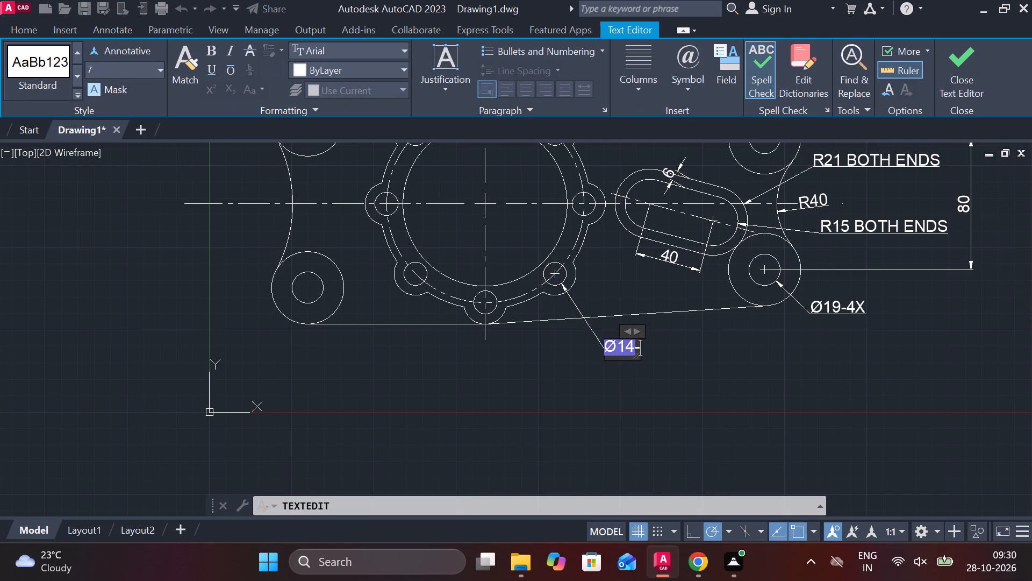
pyautogui.write('6X')
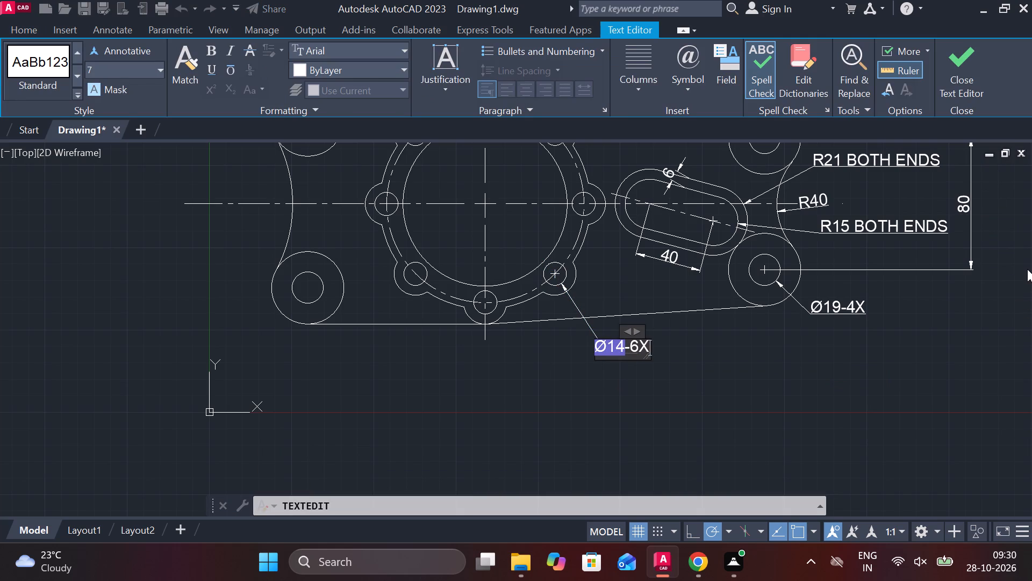
pyautogui.press('Left')
pyautogui.press('BackSpace')
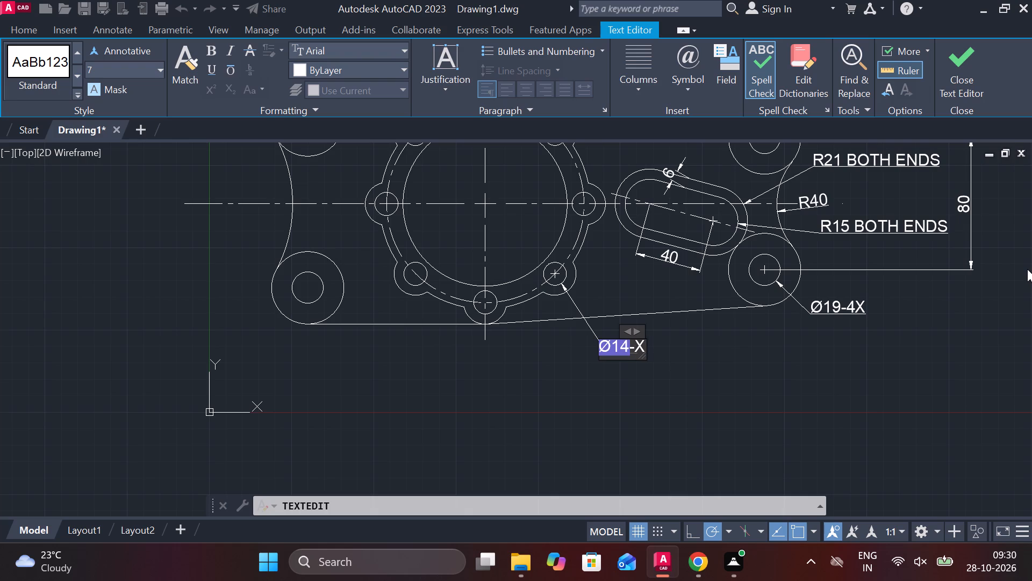
pyautogui.press('8')
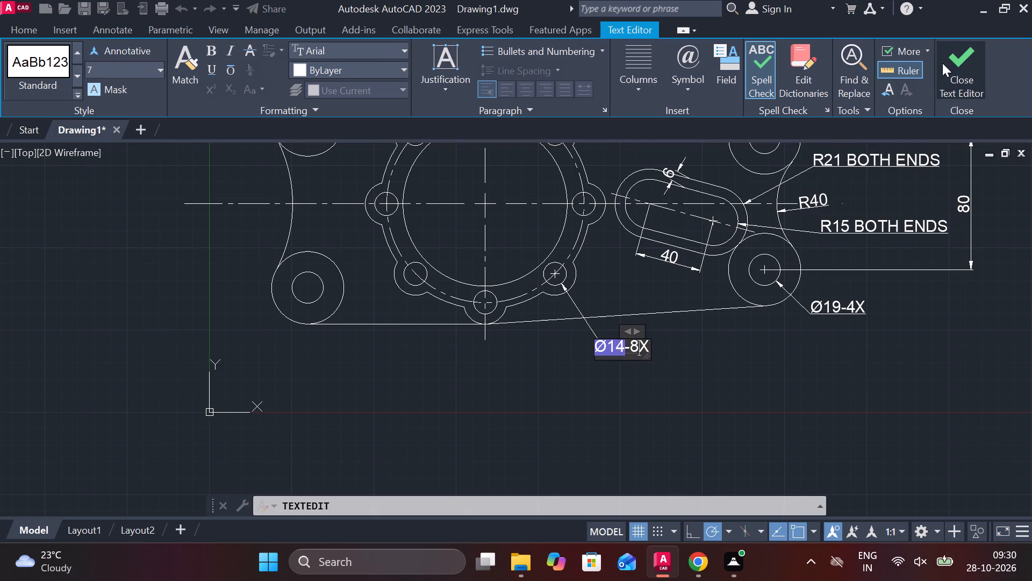
pyautogui.click(958, 67)
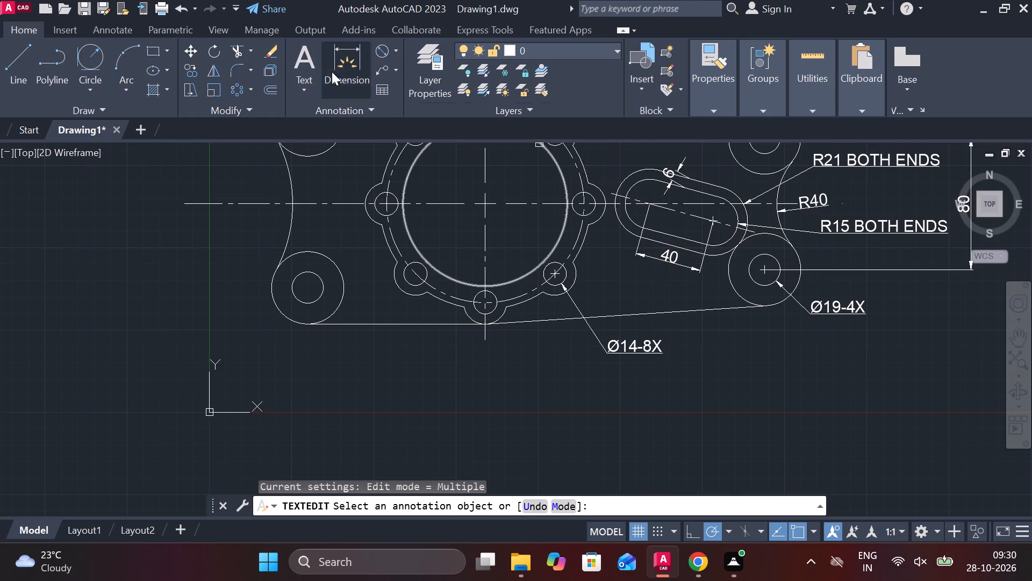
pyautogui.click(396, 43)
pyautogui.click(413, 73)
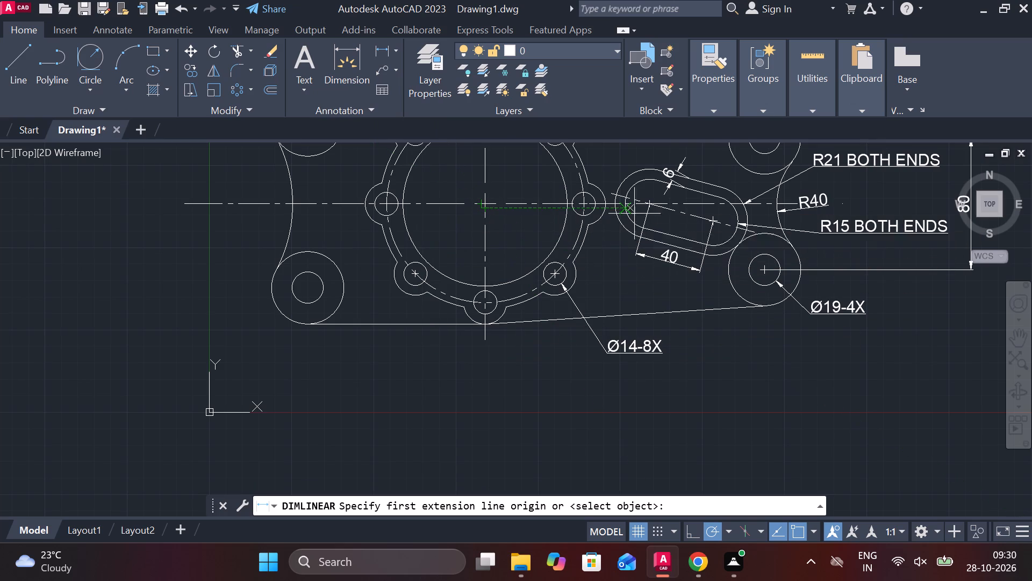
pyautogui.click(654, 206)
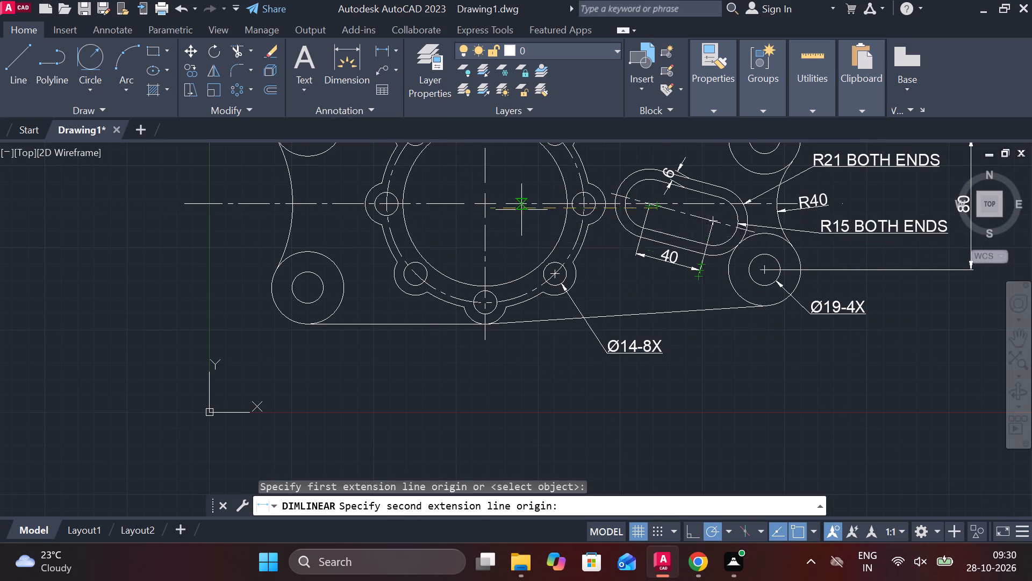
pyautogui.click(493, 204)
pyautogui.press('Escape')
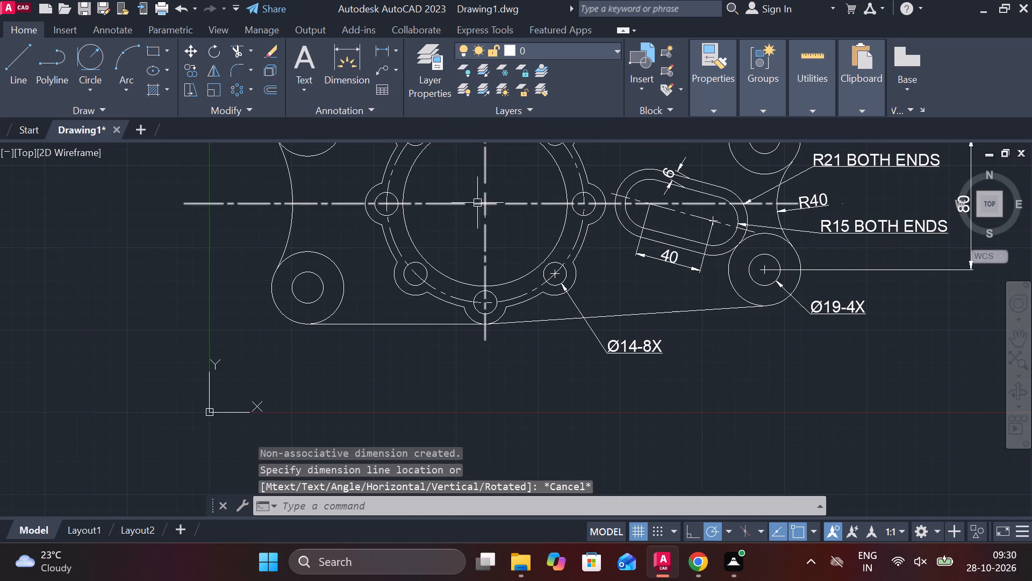
# Add a horizontal linear dimension from the central circle's center to the slot's nearer end-arc center, placing it below the plate.
pyautogui.scroll(2, 476, 200)
pyautogui.click(375, 49)
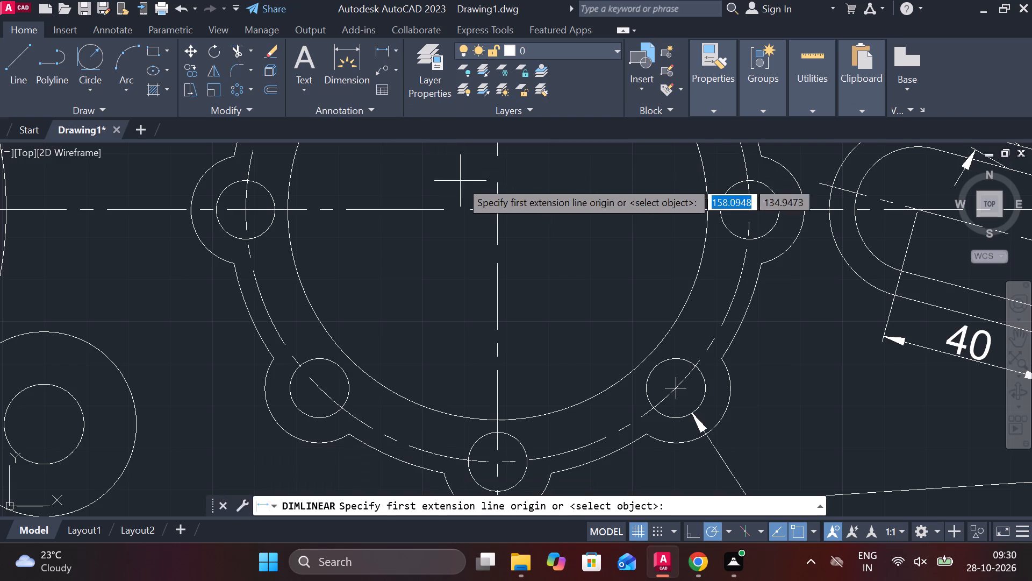
pyautogui.click(497, 208)
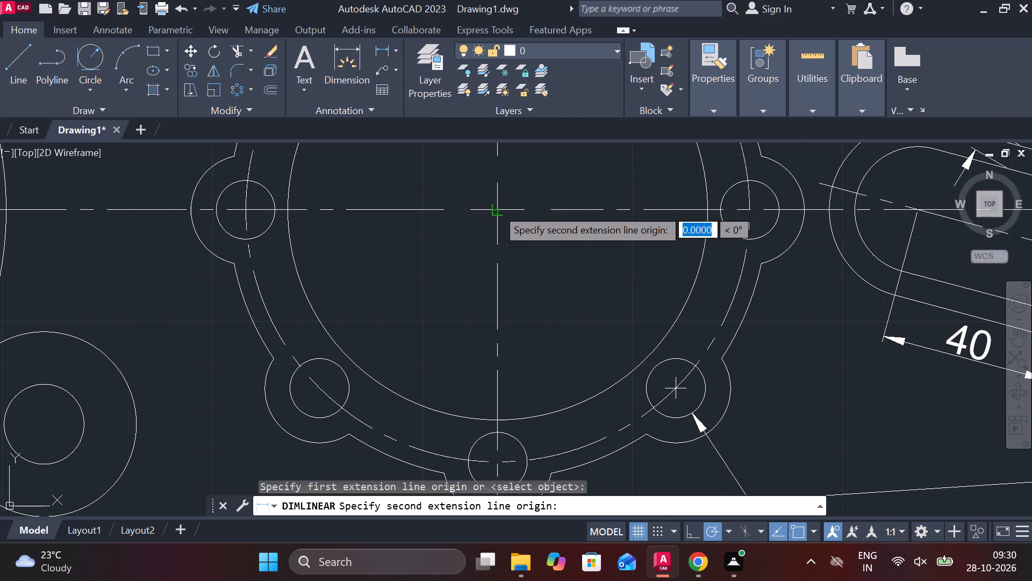
pyautogui.scroll(-2, 497, 208)
pyautogui.scroll(3, 649, 246)
pyautogui.moveTo(649, 249); pyautogui.dragTo(570, 359, button='middle')
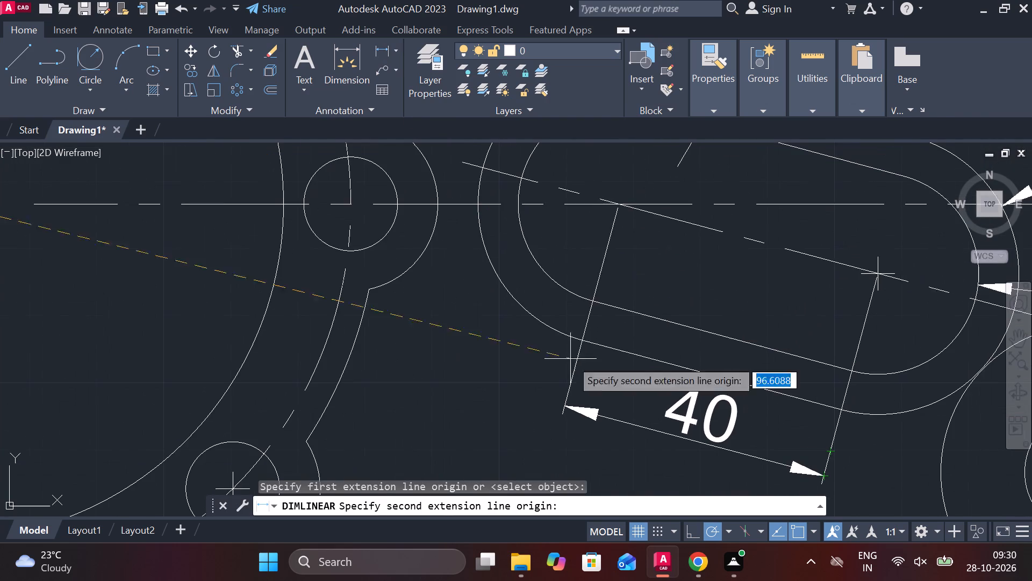
pyautogui.click(617, 201)
pyautogui.scroll(-3, 616, 203)
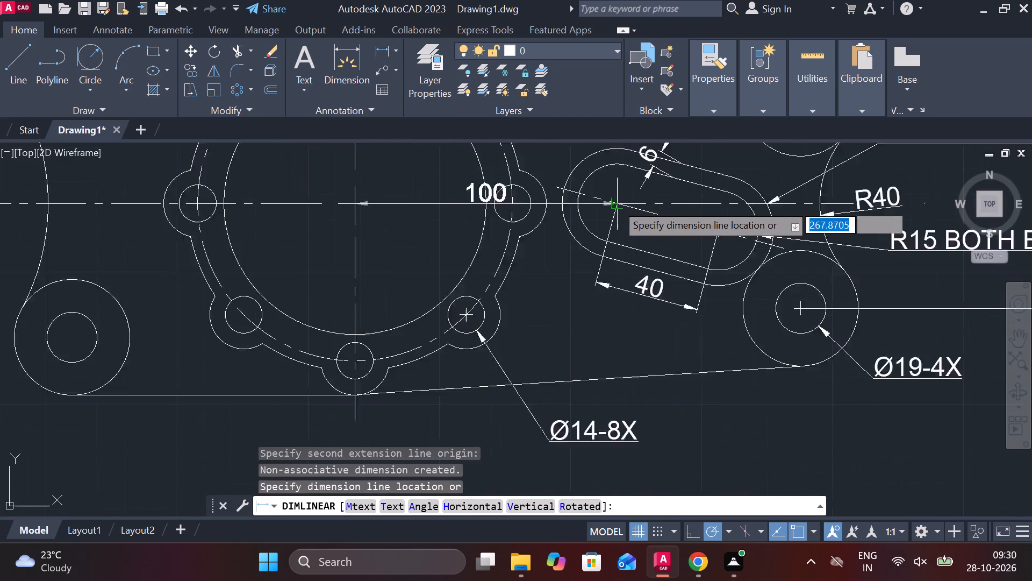
pyautogui.moveTo(555, 386); pyautogui.dragTo(555, 323, button='middle')
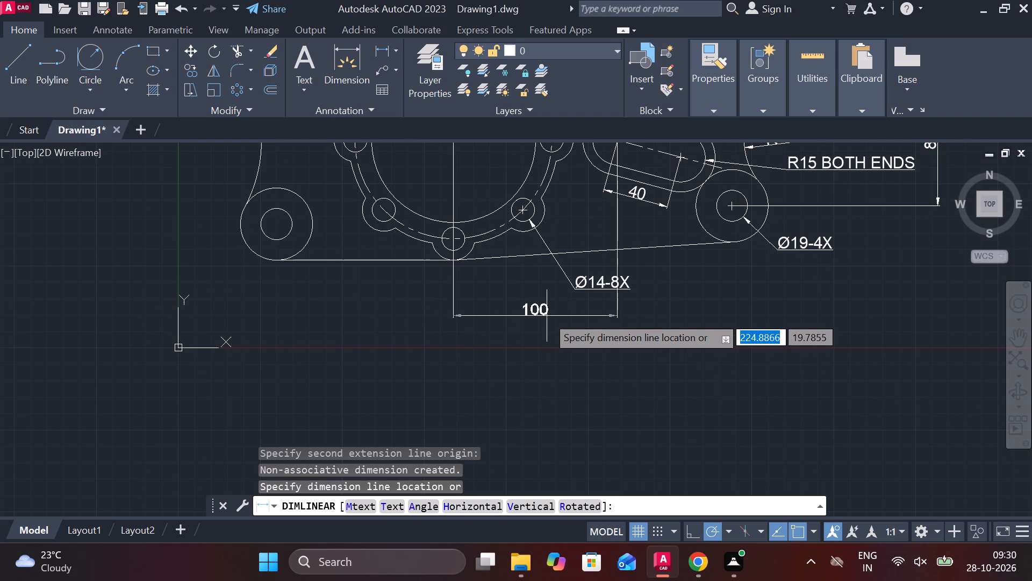
pyautogui.click(547, 316)
pyautogui.press('Escape')
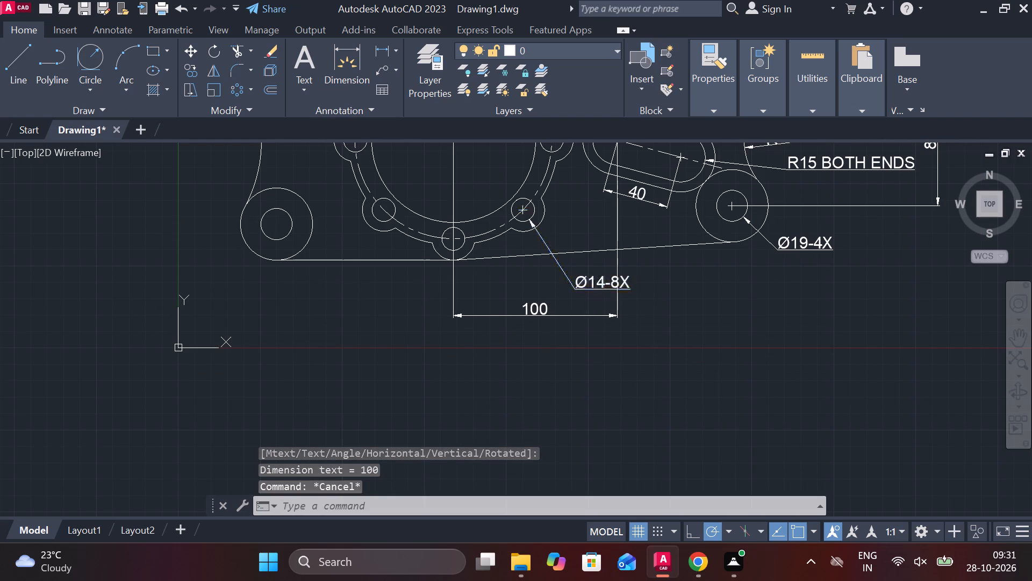
# Move the Ø14-8X dimension text closer to its hole so it clears the extension line of the 100 dimension.
pyautogui.click(595, 275)
pyautogui.click(603, 287)
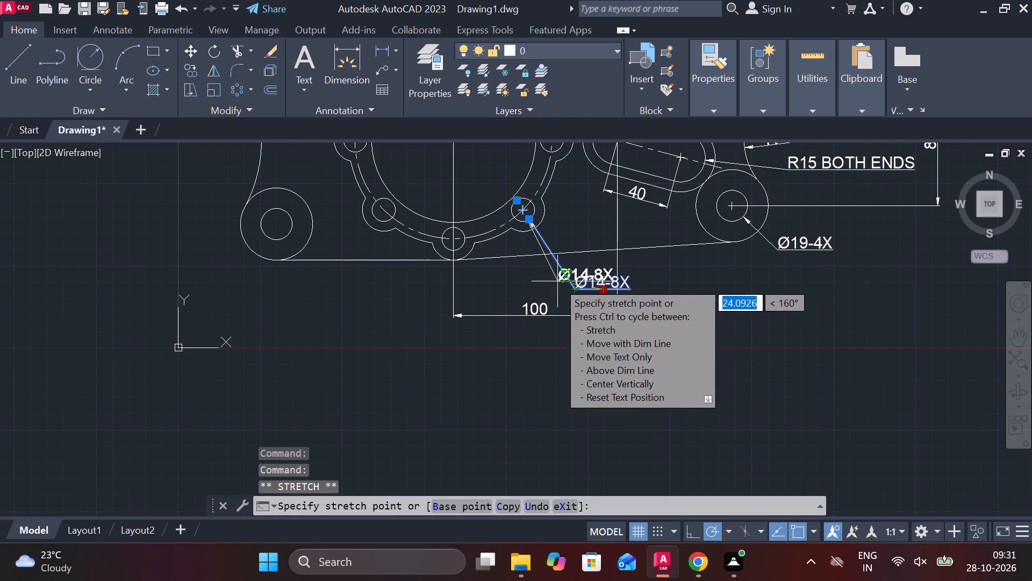
pyautogui.scroll(3, 557, 281)
pyautogui.click(513, 243)
pyautogui.press('Escape')
pyautogui.scroll(-3, 555, 276)
pyautogui.moveTo(537, 328); pyautogui.dragTo(574, 339, button='middle')
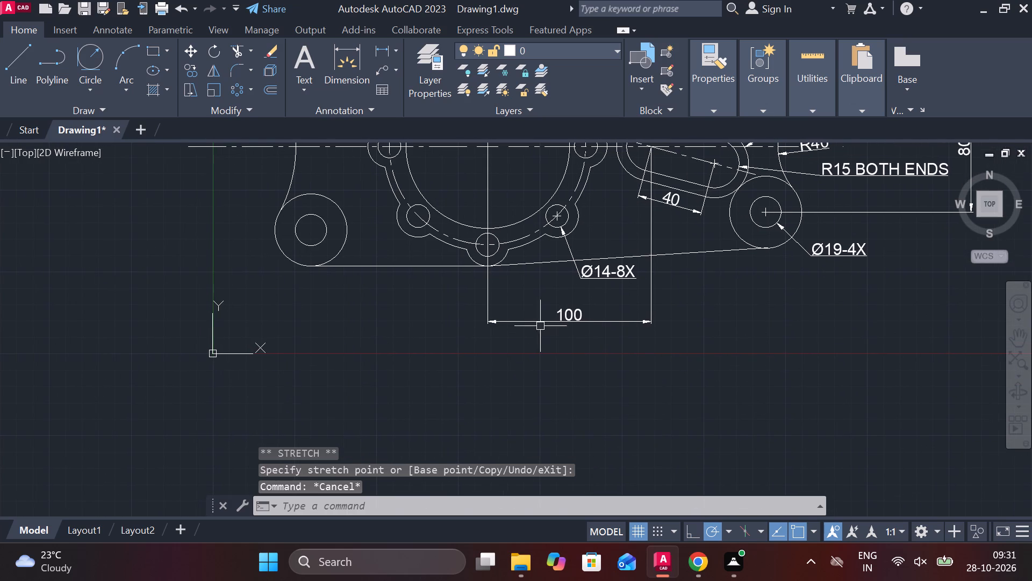
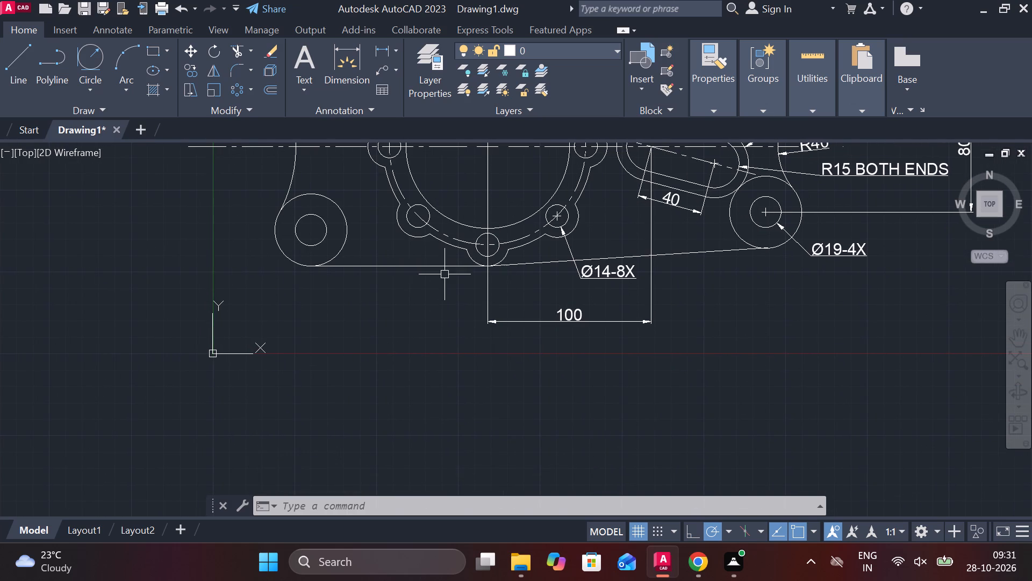
# Draw a vertical line from the plate's upper-left corner hole center down to the lower-left corner hole center.
pyautogui.moveTo(433, 258); pyautogui.dragTo(486, 360, button='middle')
pyautogui.press('l')
pyautogui.press('Return')
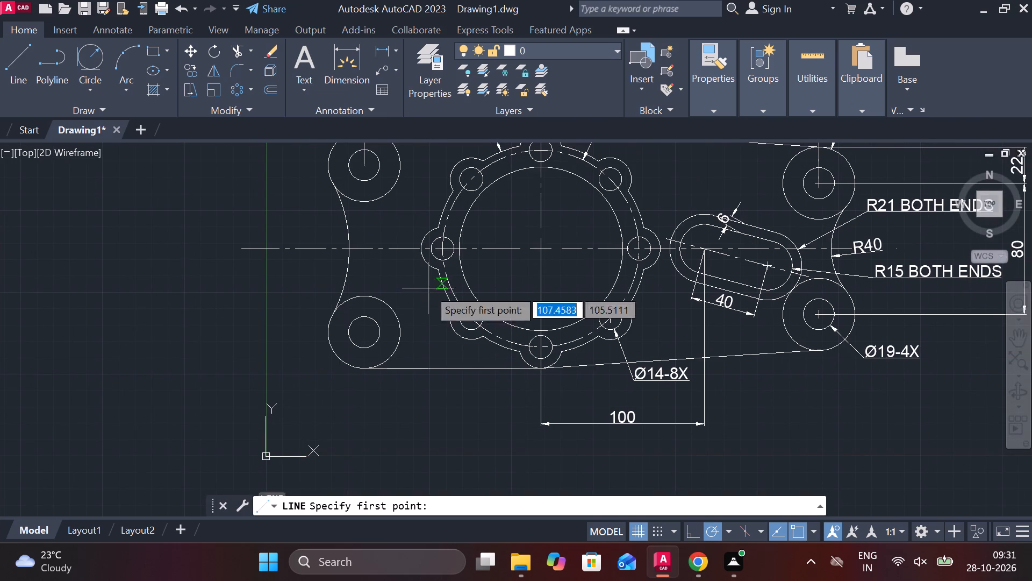
pyautogui.click(363, 169)
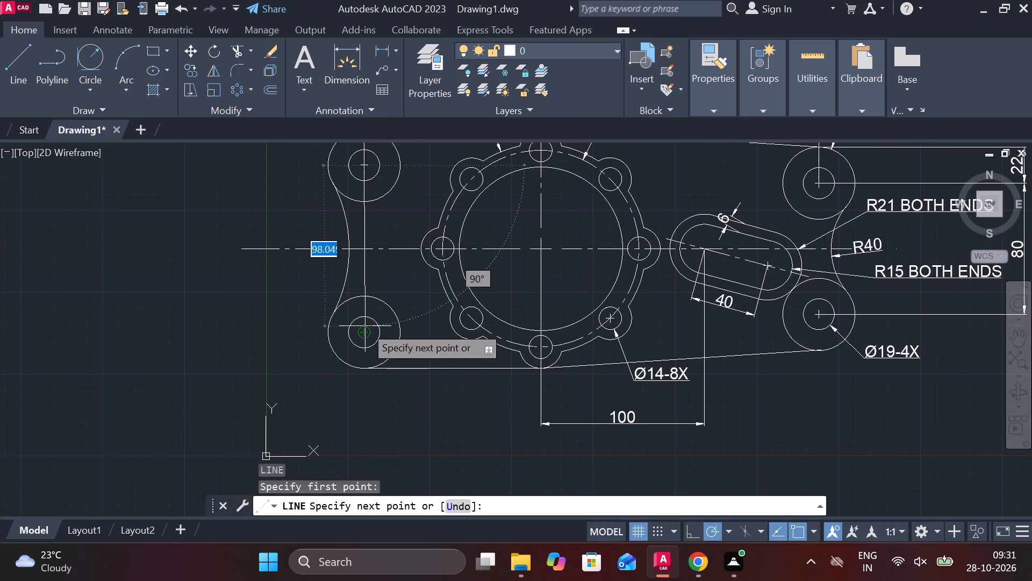
pyautogui.click(362, 334)
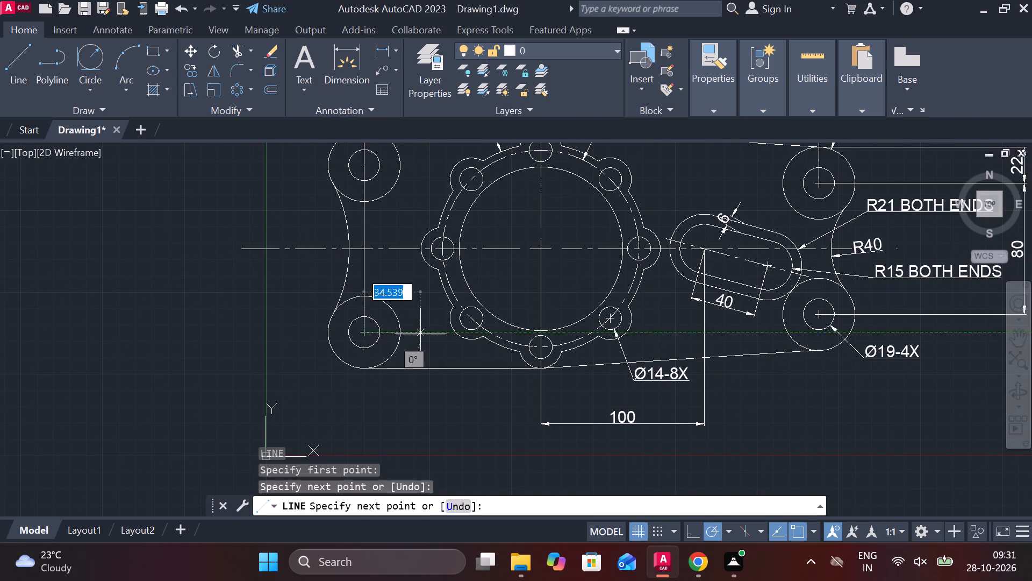
pyautogui.moveTo(597, 360); pyautogui.dragTo(507, 308, button='middle')
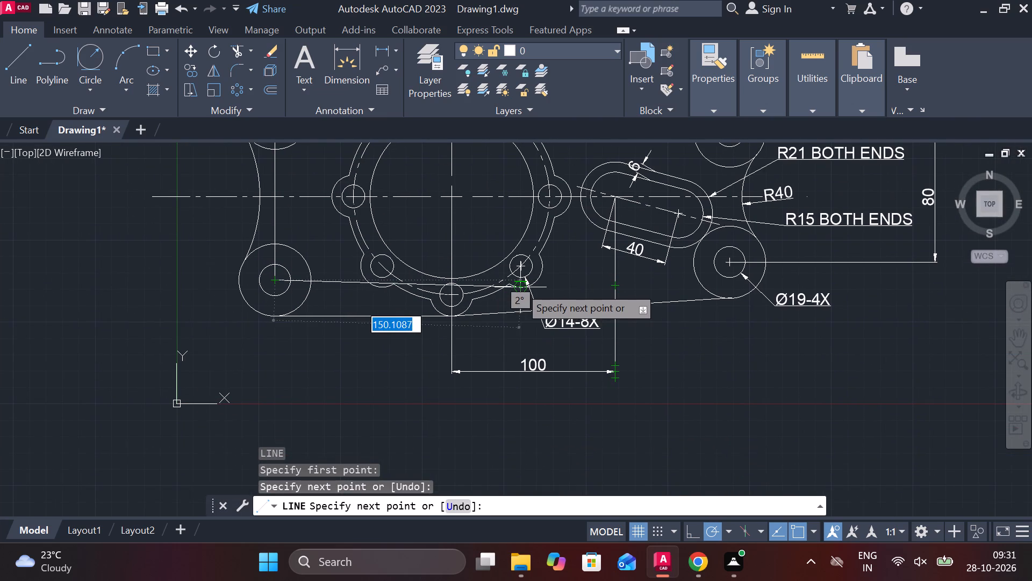
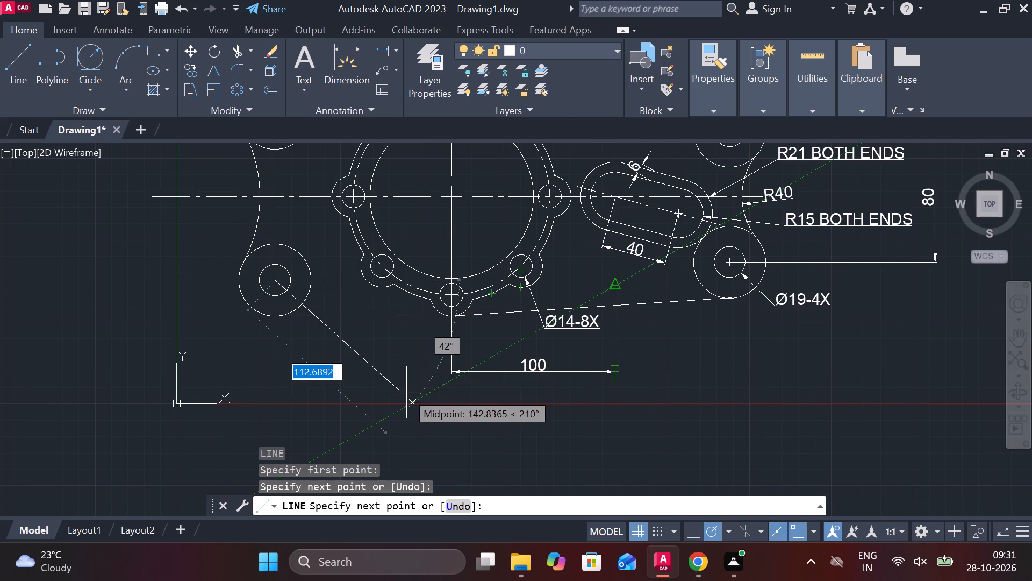
# End the line command at the plate's lower-left corner hole center without adding another segment.
pyautogui.moveTo(356, 391); pyautogui.dragTo(371, 394, button='middle')
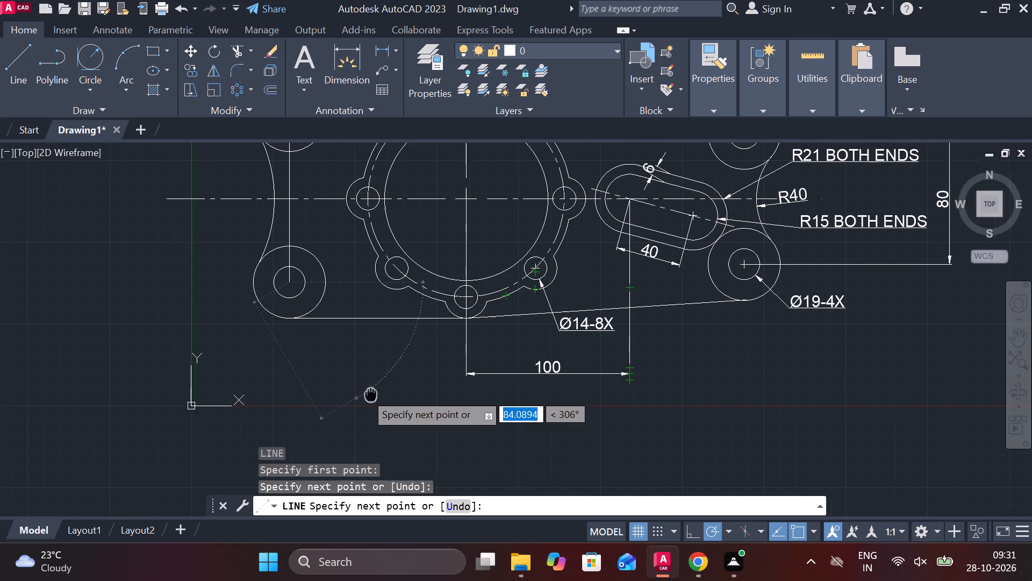
pyautogui.moveTo(371, 394); pyautogui.dragTo(483, 387, button='middle')
pyautogui.press('Escape')
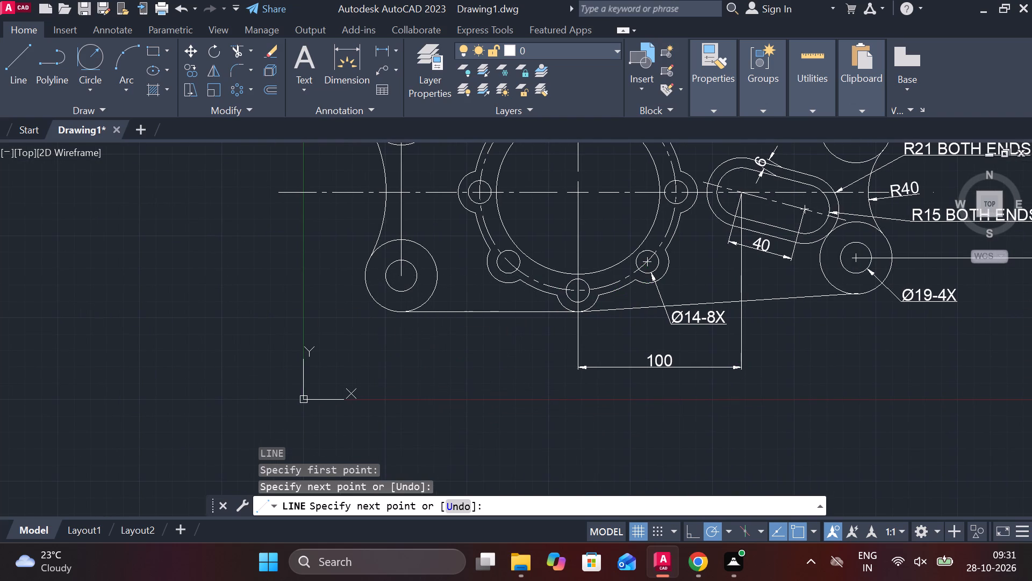
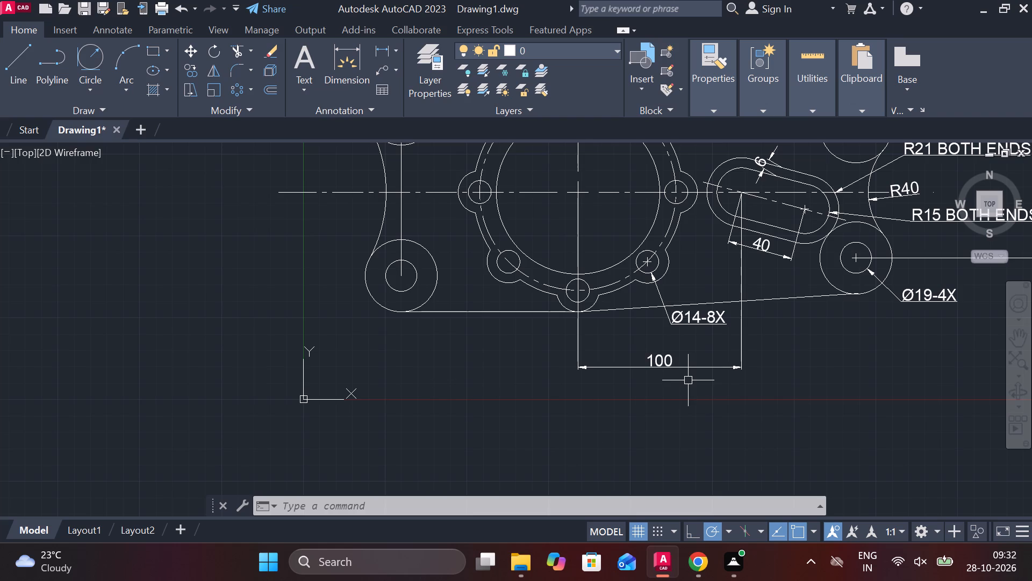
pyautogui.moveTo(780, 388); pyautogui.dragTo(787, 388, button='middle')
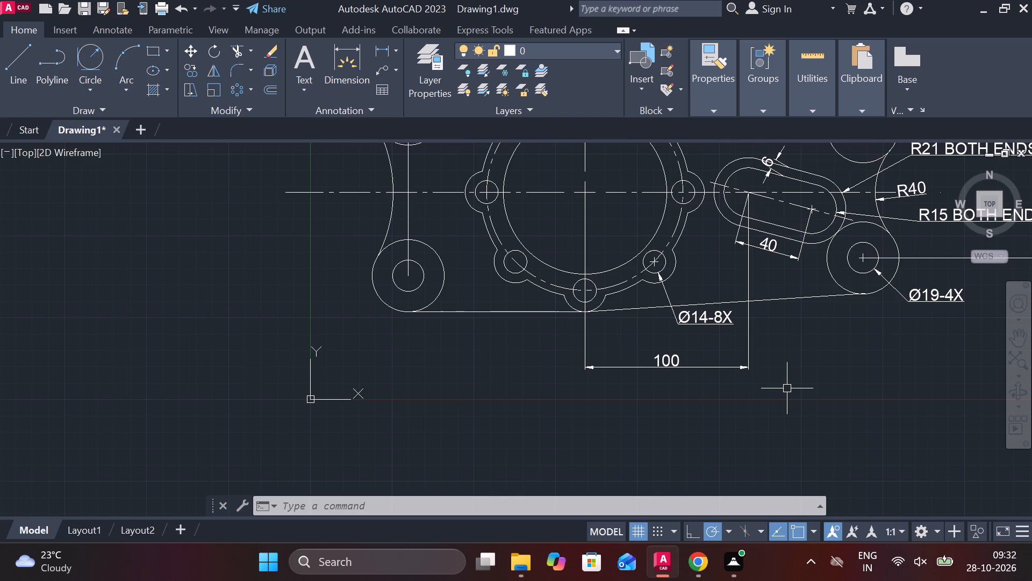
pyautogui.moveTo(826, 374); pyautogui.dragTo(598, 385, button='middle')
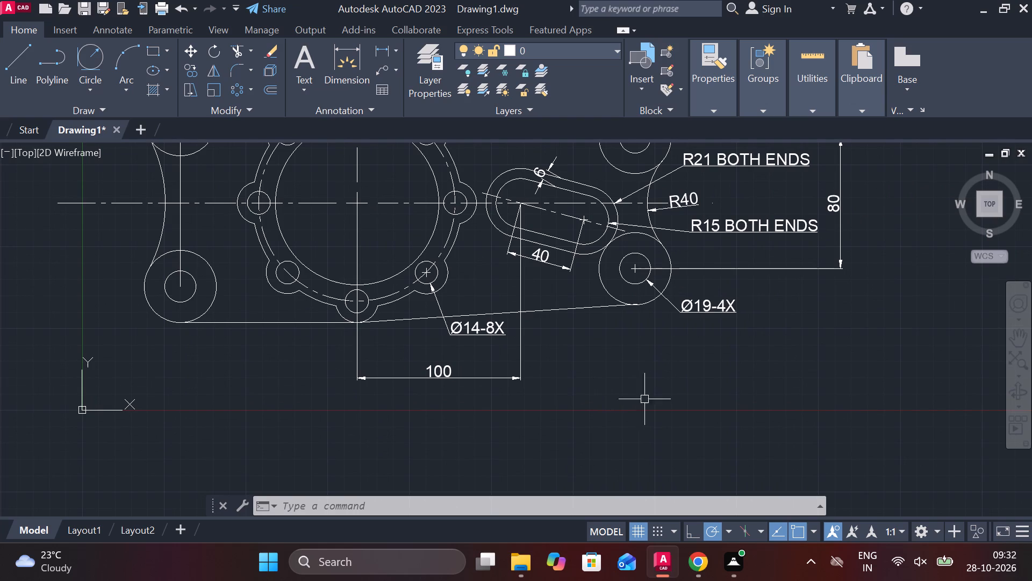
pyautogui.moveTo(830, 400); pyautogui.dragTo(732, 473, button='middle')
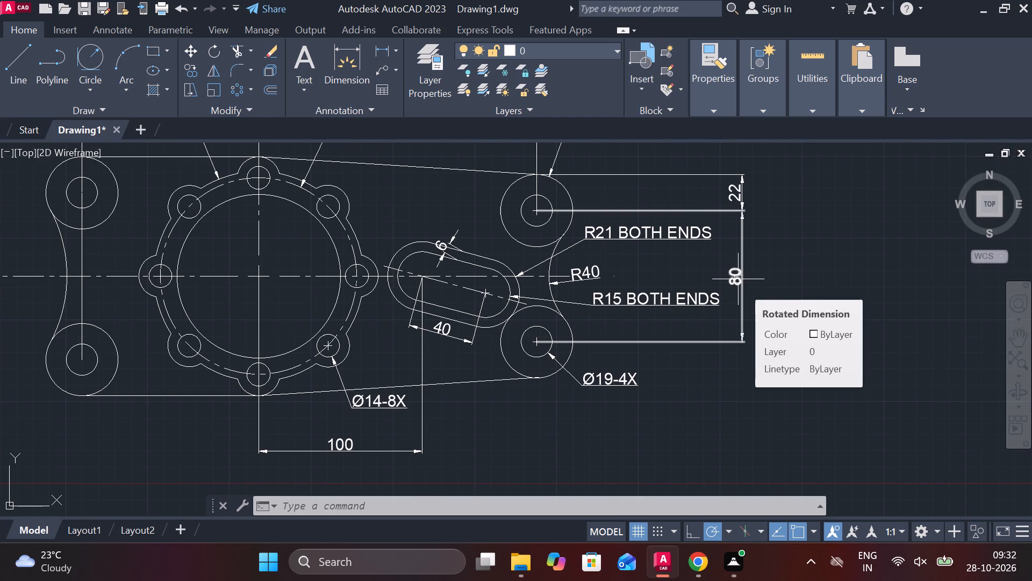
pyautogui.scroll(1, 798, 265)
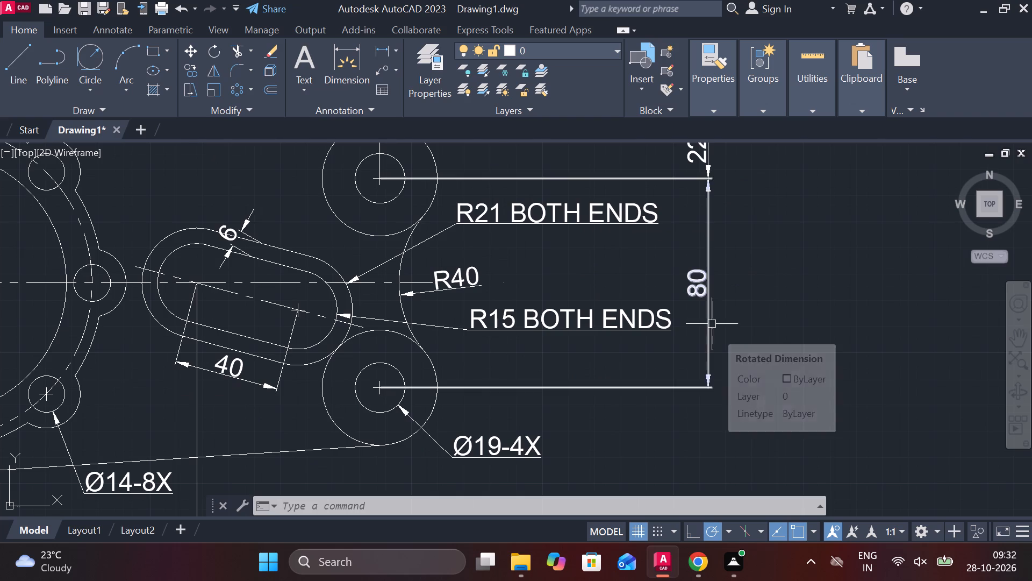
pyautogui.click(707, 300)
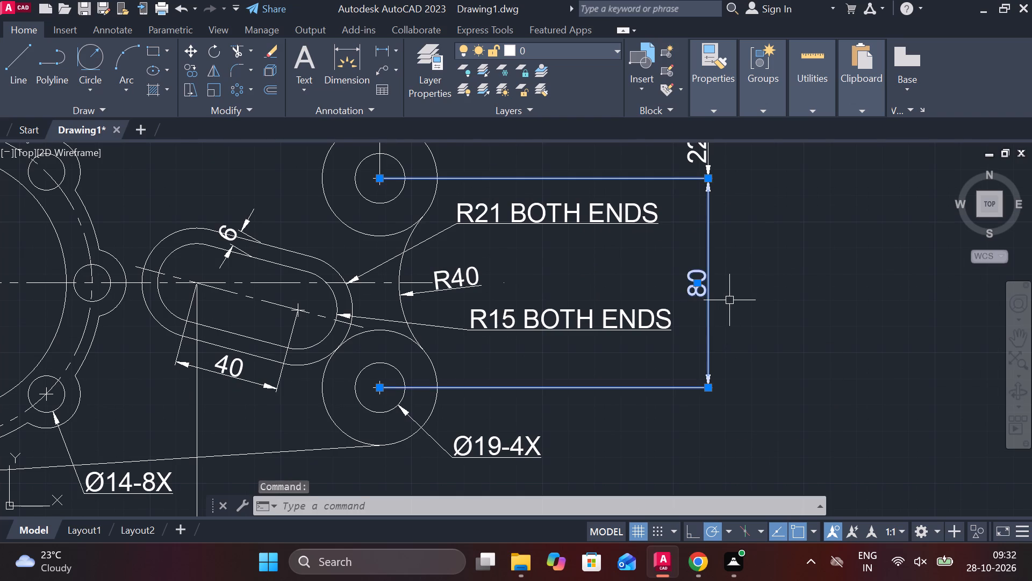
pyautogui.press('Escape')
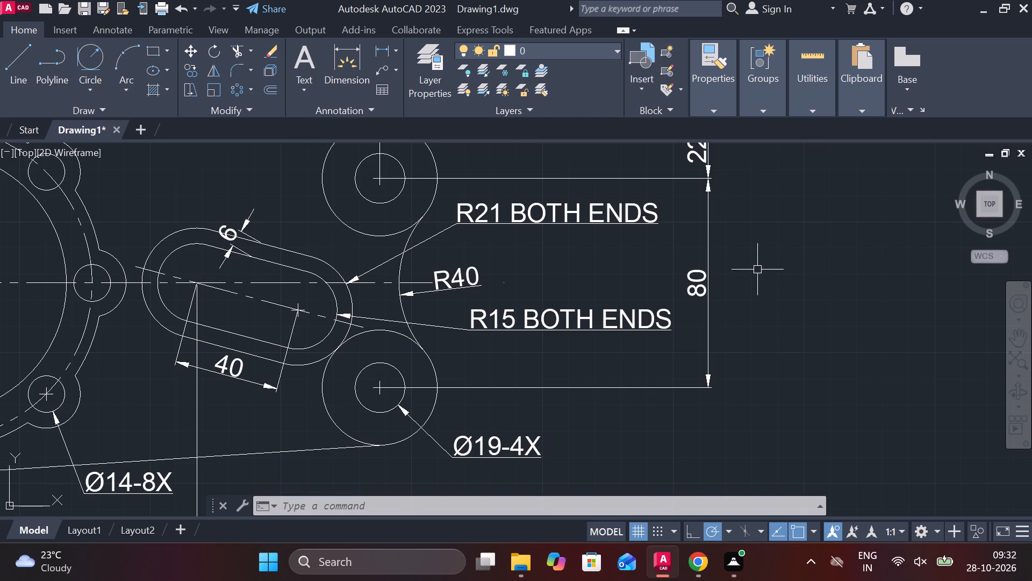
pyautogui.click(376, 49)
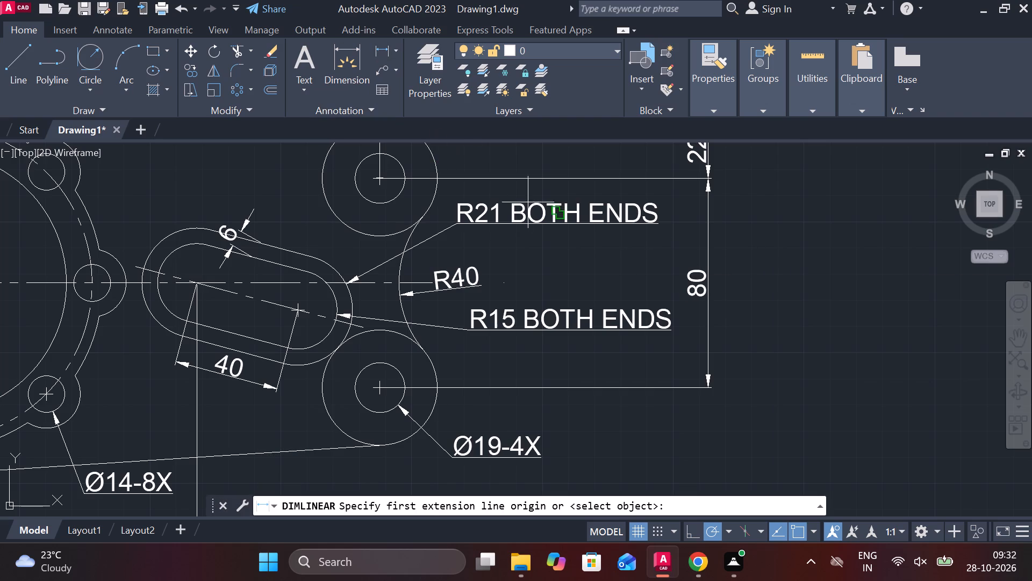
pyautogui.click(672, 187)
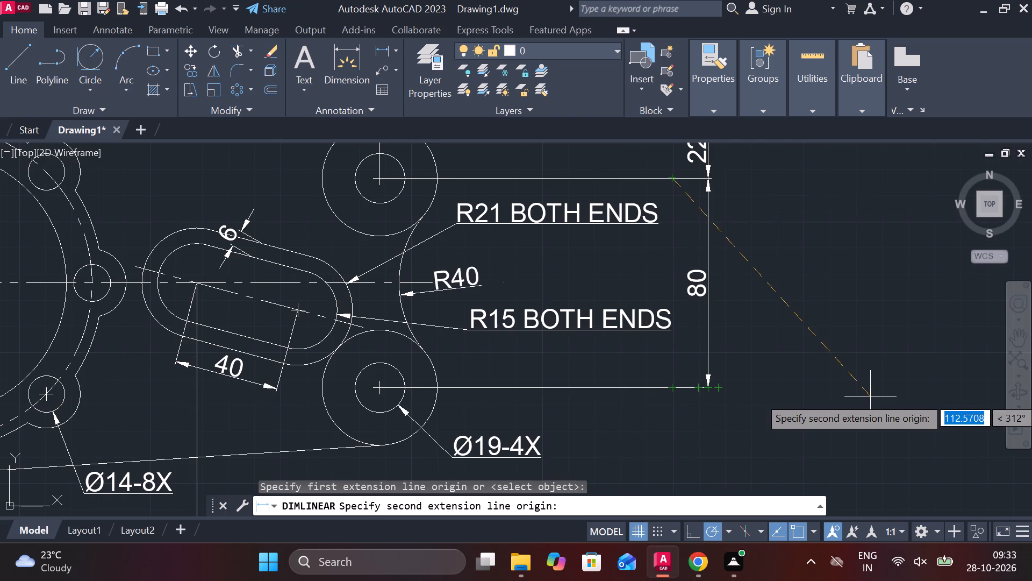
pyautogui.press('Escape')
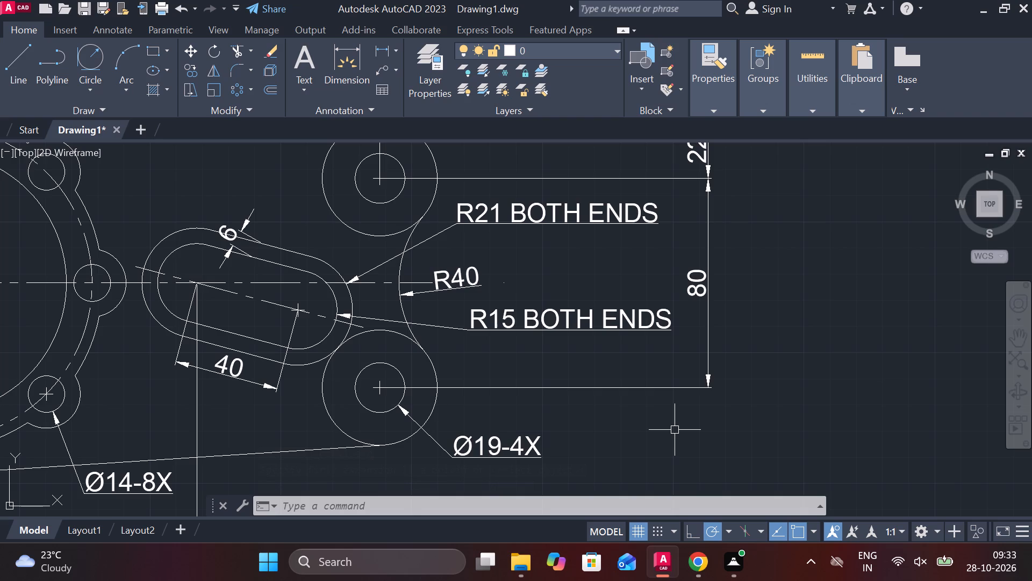
# Draw a horizontal line from the bottom quadrant of the plate's lower-right R22 lobe, at 180° toward the plate's left side.
pyautogui.moveTo(611, 405); pyautogui.dragTo(846, 377, button='middle')
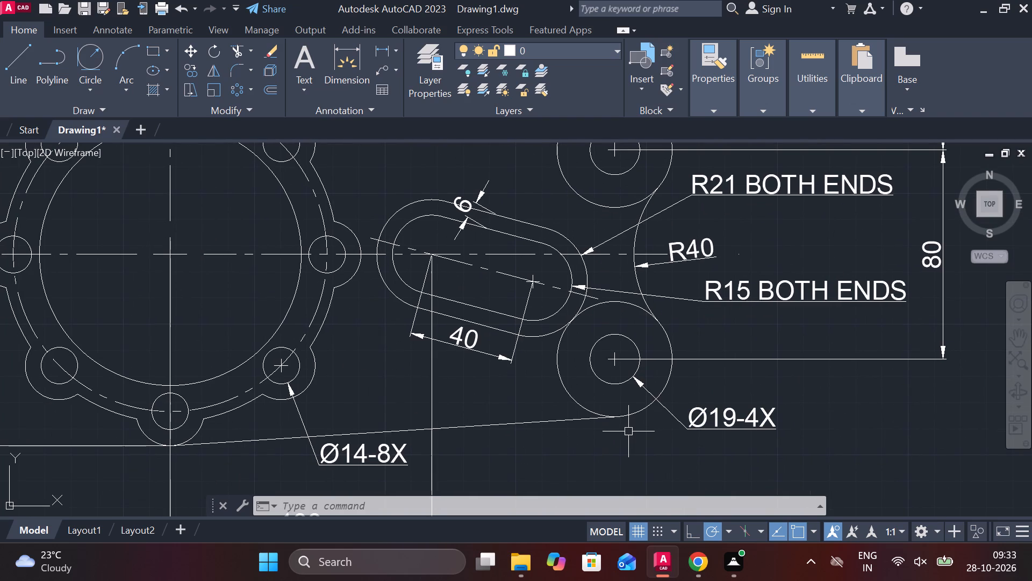
pyautogui.press('l')
pyautogui.press('Return')
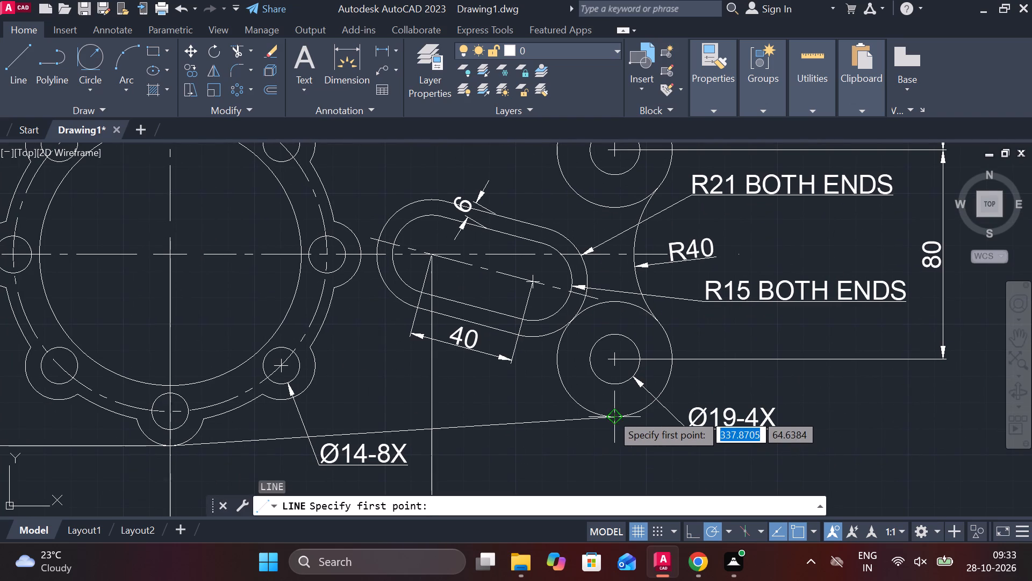
pyautogui.click(611, 413)
pyautogui.scroll(-2, 611, 413)
pyautogui.moveTo(281, 443); pyautogui.dragTo(298, 446, button='middle')
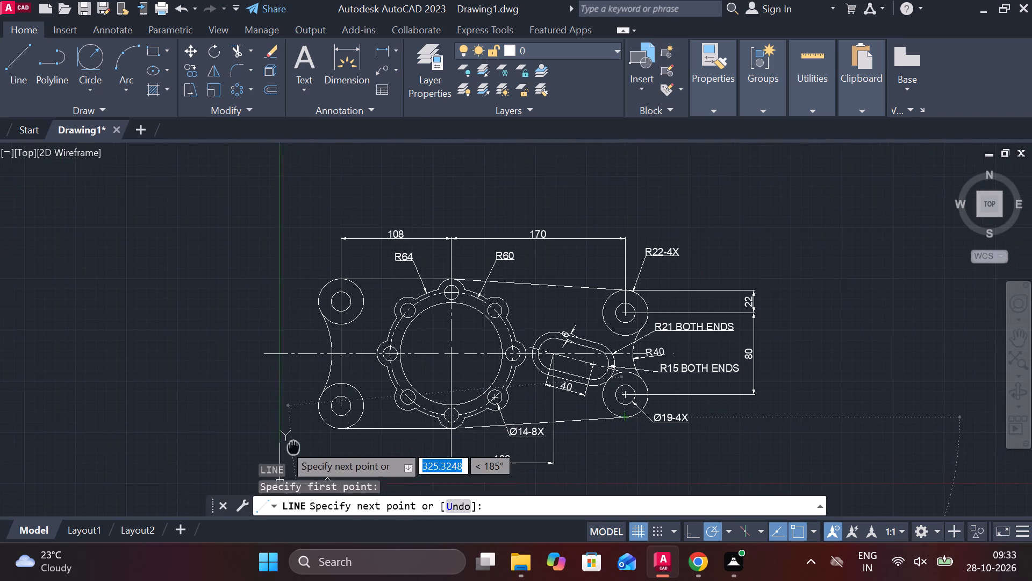
pyautogui.moveTo(298, 446); pyautogui.dragTo(491, 417, button='middle')
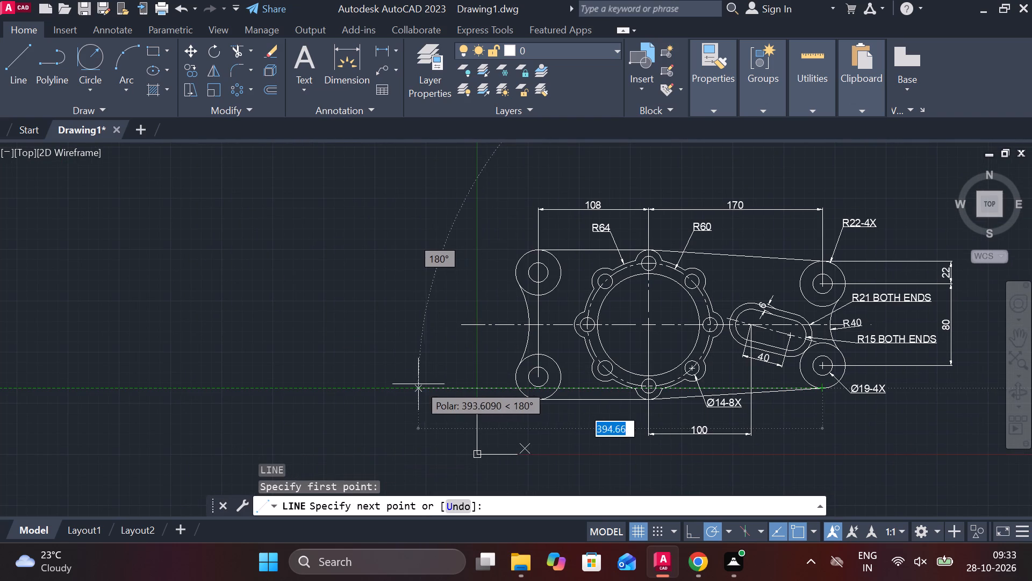
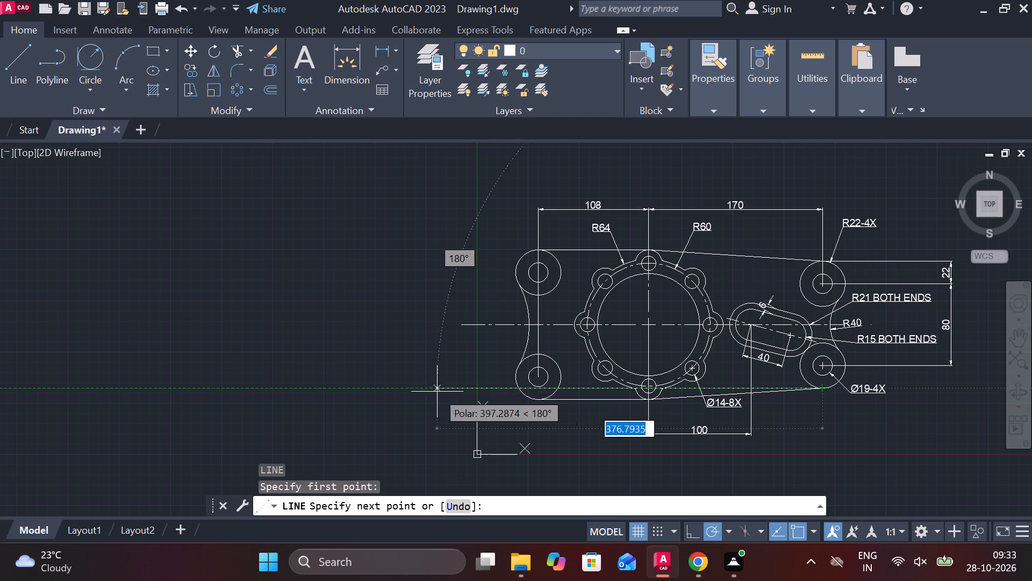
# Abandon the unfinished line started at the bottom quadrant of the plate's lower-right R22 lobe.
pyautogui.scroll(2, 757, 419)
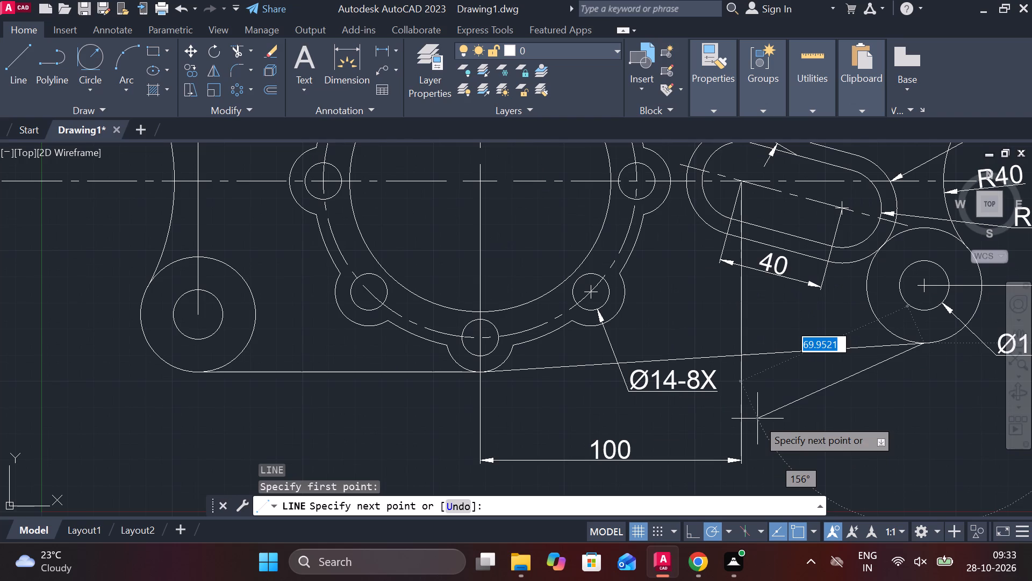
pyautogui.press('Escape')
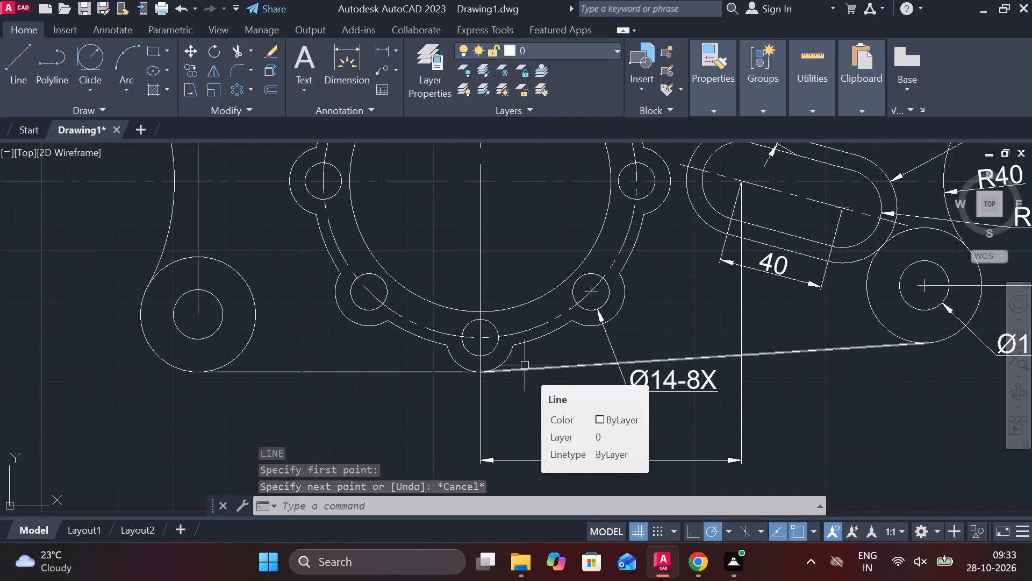
# Draw a line from the top quadrant of the plate's upper-right R22 lobe toward the plate's left side.
pyautogui.scroll(-2, 525, 365)
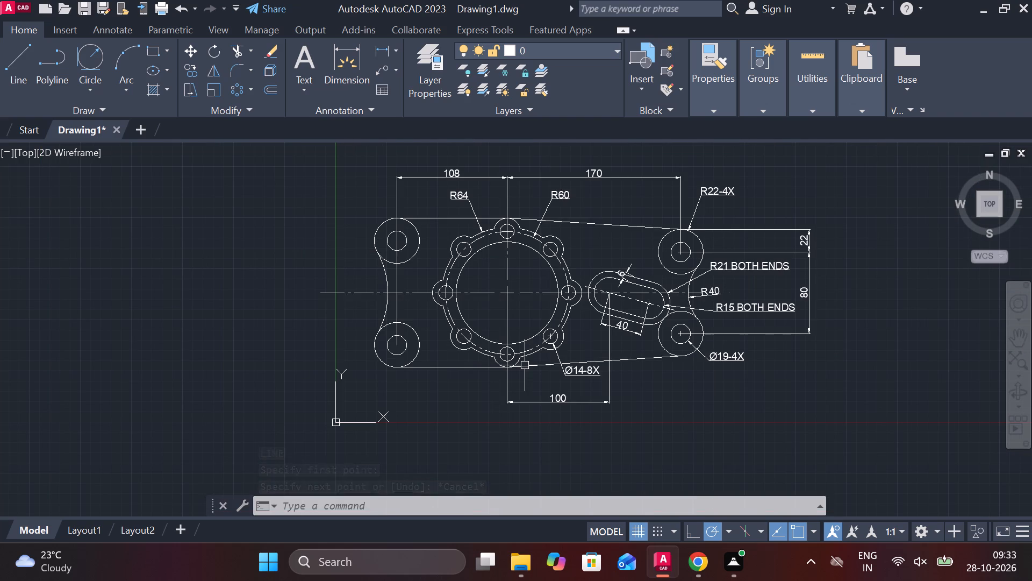
pyautogui.scroll(3, 534, 239)
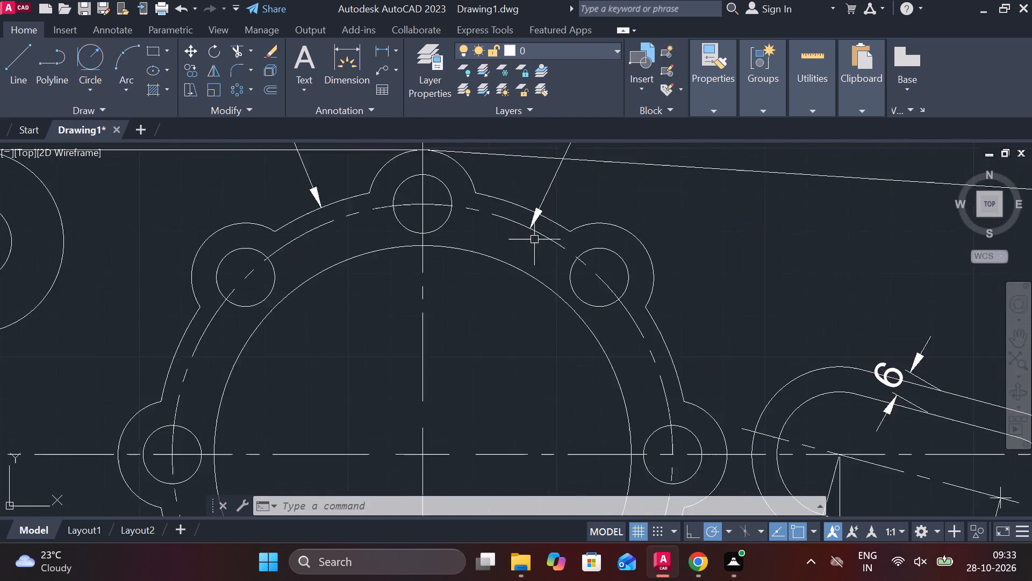
pyautogui.scroll(-1, 569, 247)
pyautogui.press('l')
pyautogui.press('Return')
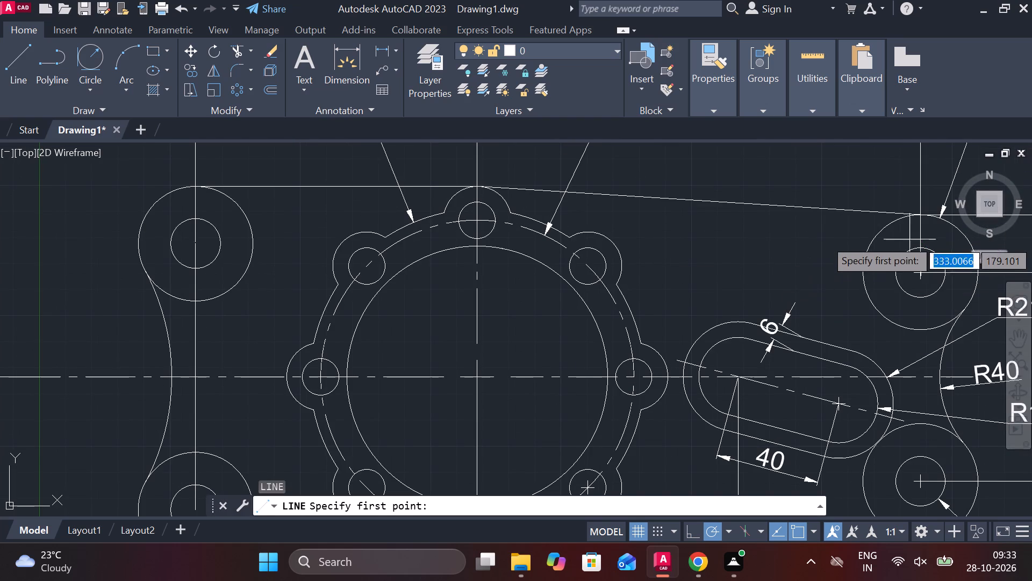
pyautogui.click(921, 212)
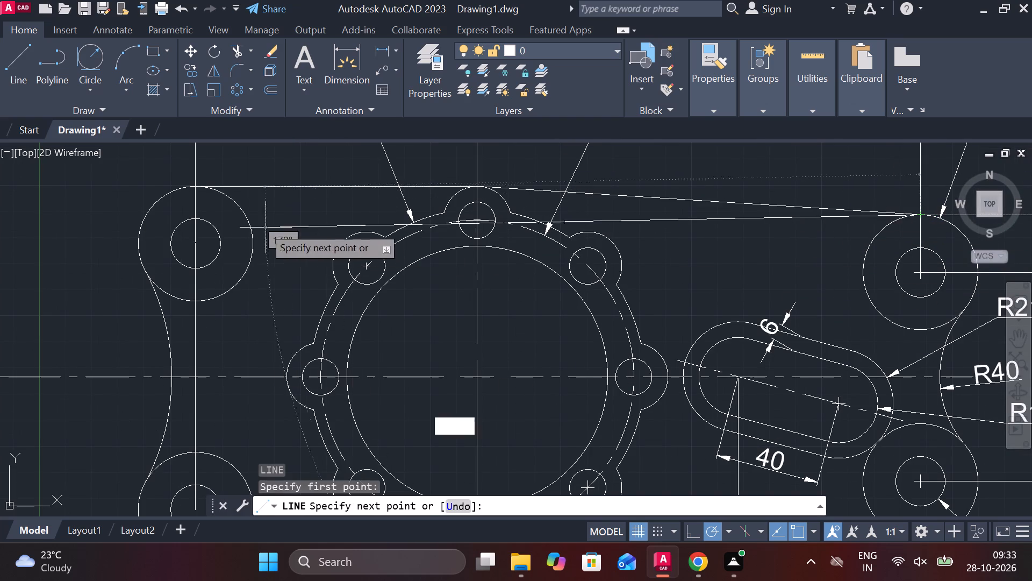
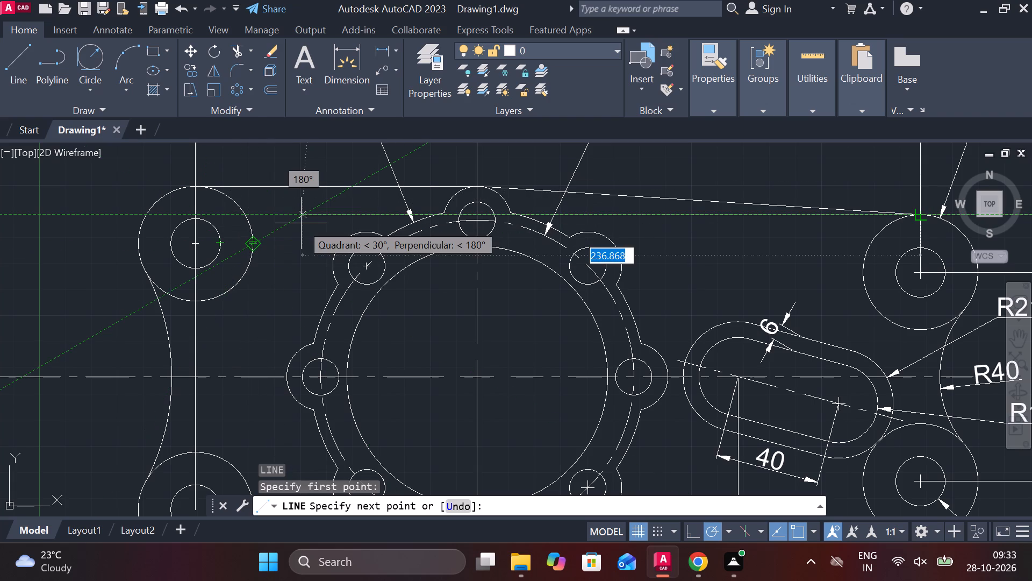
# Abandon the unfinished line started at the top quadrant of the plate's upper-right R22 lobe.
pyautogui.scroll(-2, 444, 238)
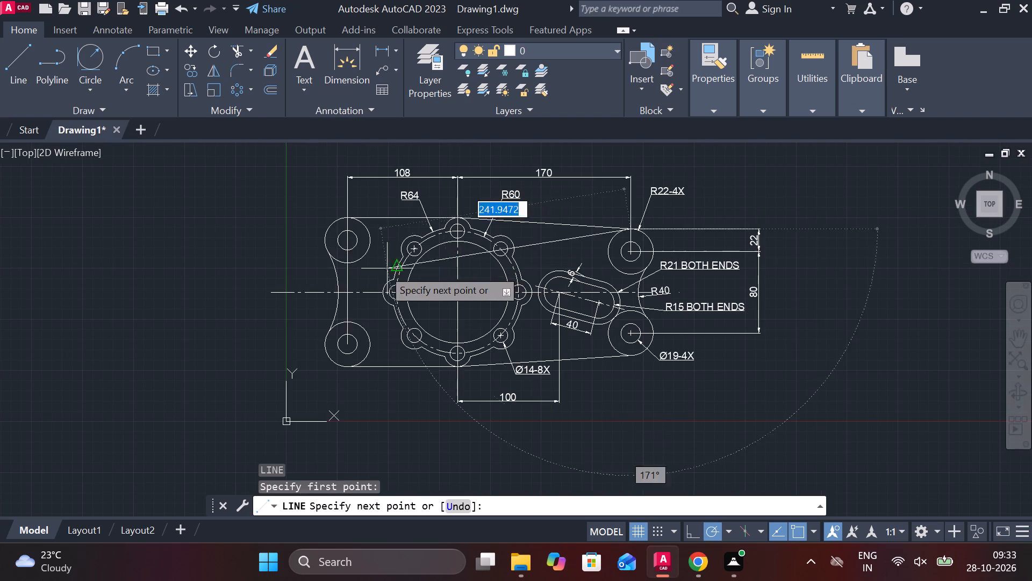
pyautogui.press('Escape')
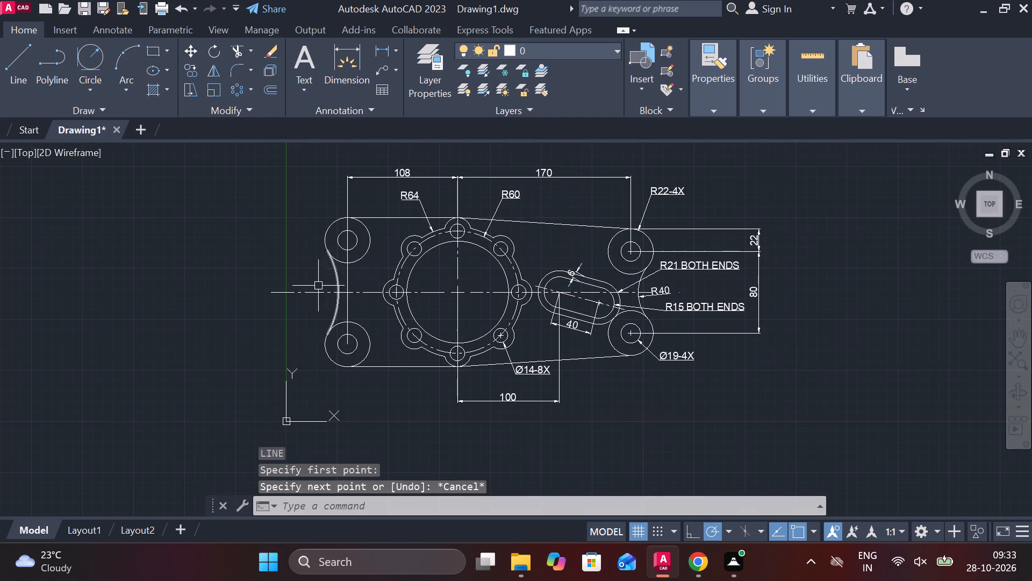
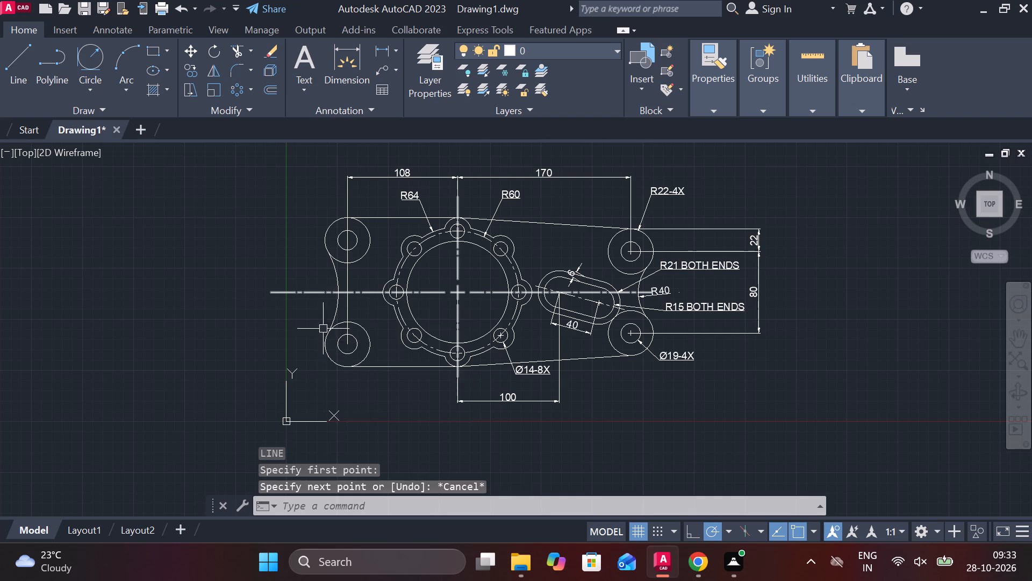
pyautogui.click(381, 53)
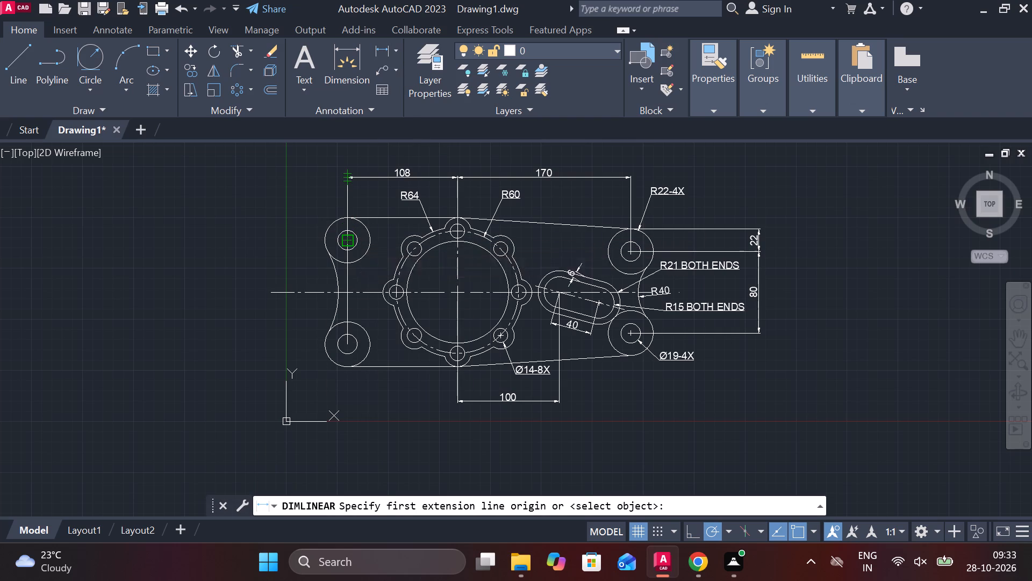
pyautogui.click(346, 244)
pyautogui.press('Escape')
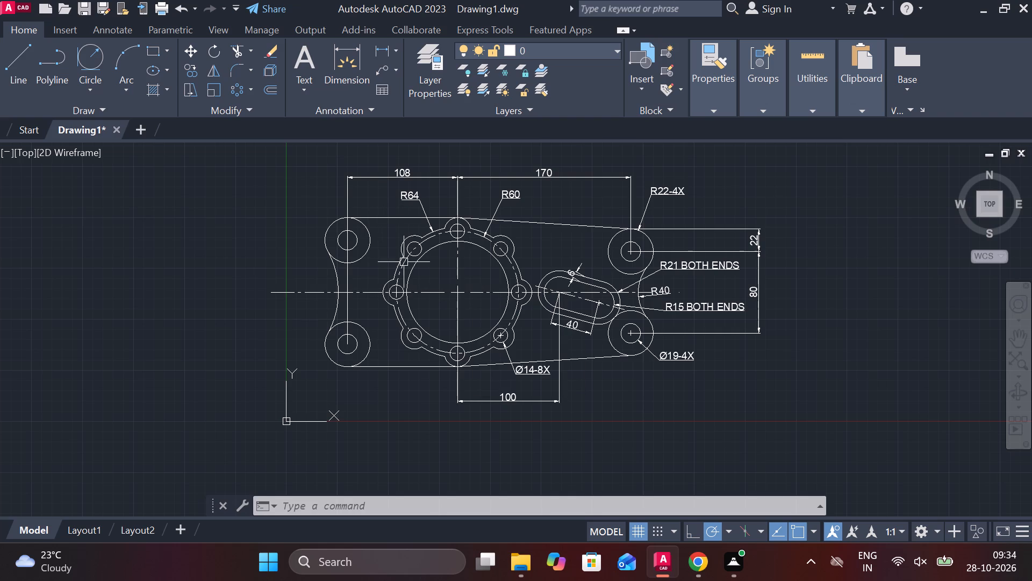
# Start a line from the center of the plate's upper-left corner hole.
pyautogui.press('l')
pyautogui.press('Return')
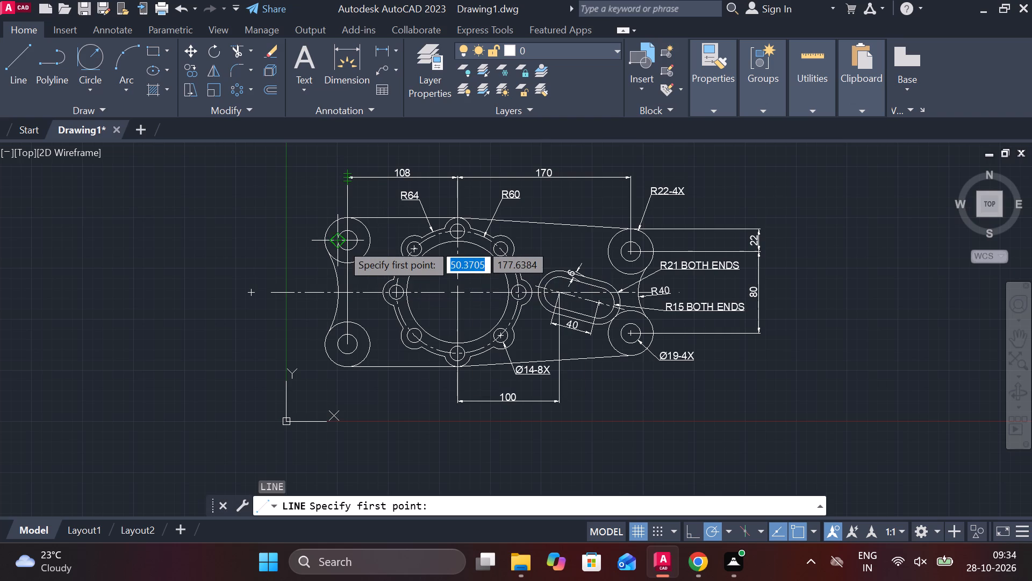
pyautogui.scroll(3, 341, 243)
pyautogui.click(357, 230)
pyautogui.scroll(-2, 357, 230)
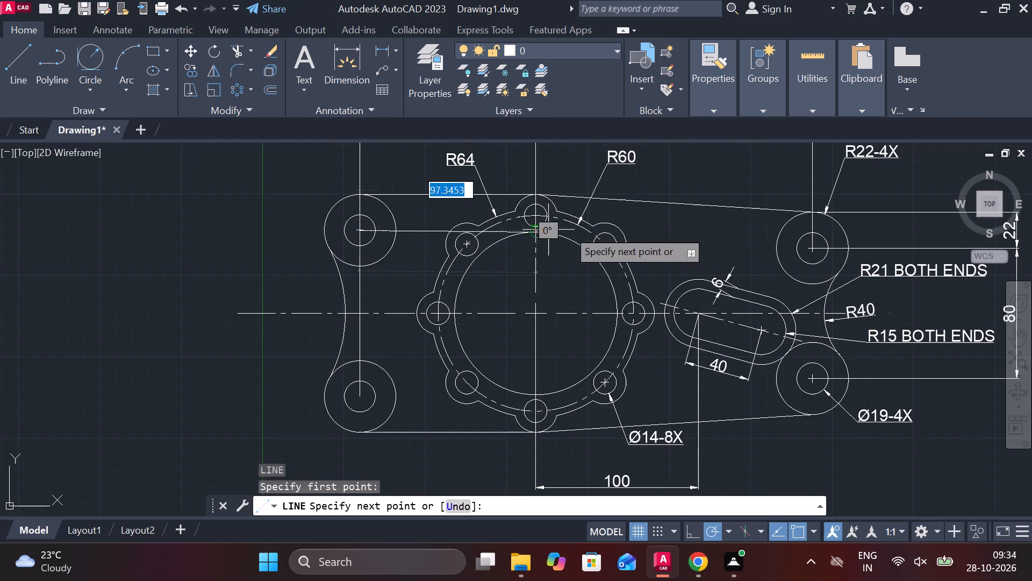
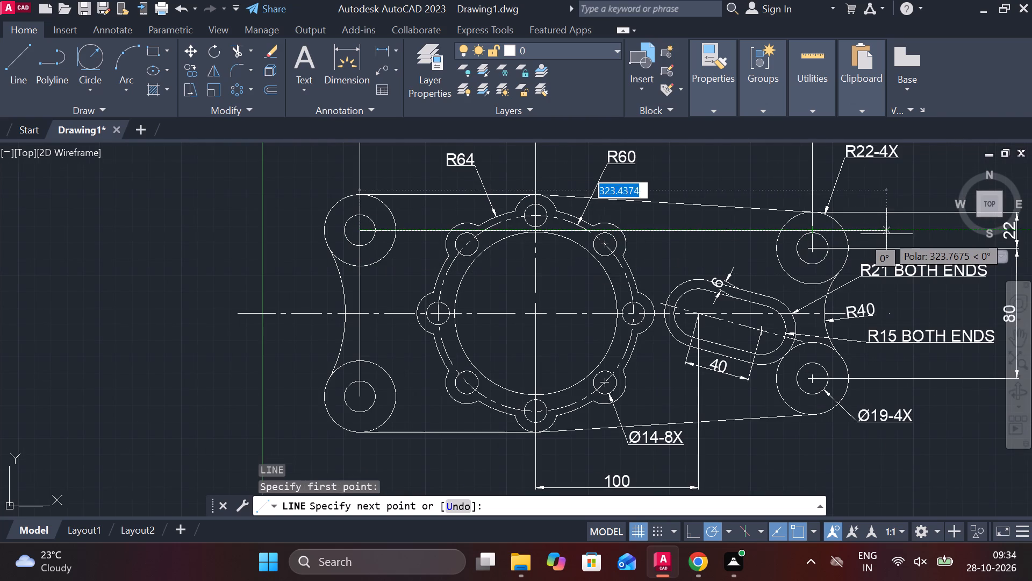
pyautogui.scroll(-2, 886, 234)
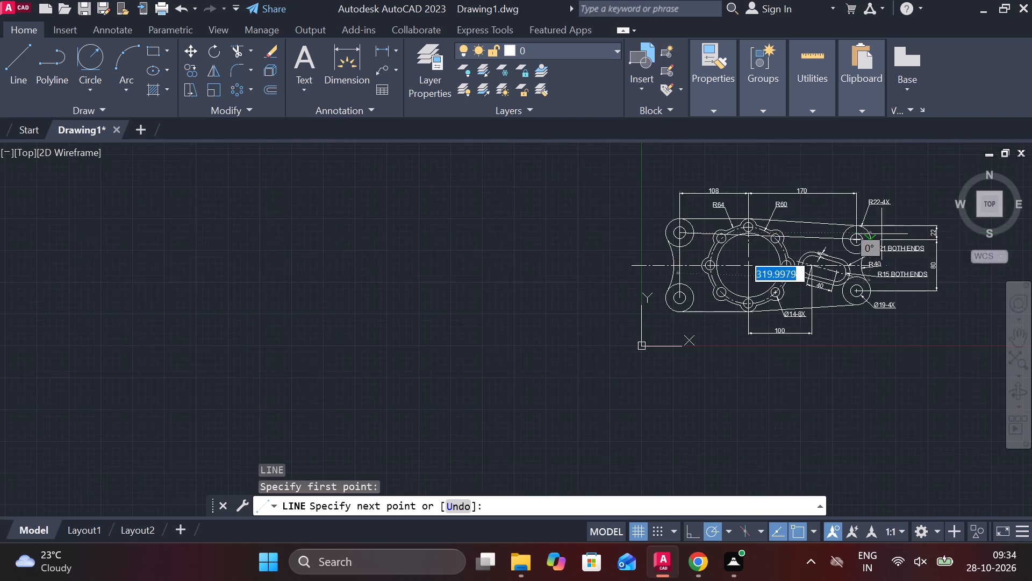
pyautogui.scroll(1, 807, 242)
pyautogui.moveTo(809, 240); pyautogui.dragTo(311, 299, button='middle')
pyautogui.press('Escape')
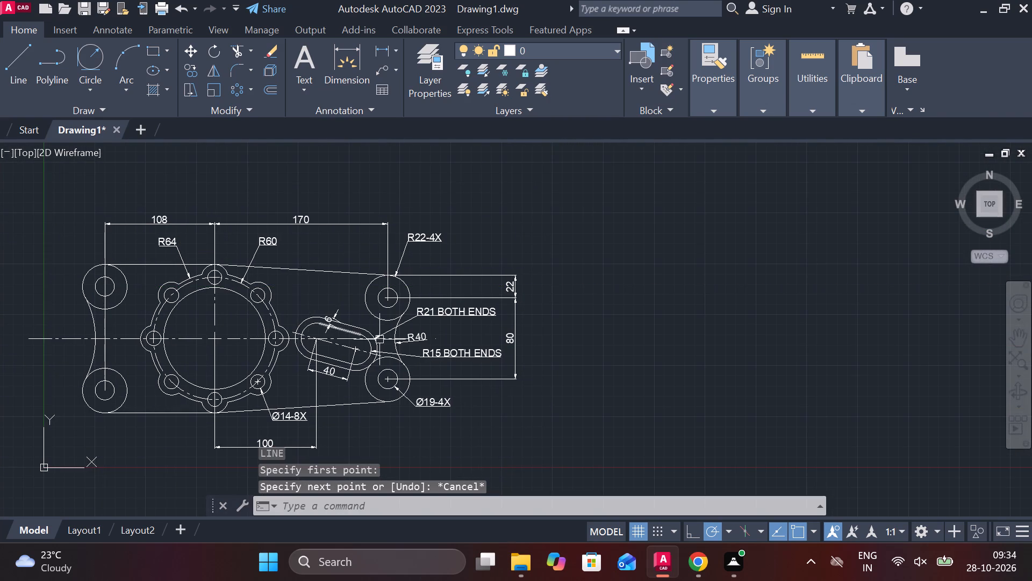
# Move the R21 BOTH ENDS, R15 BOTH ENDS and Ø19-4X dimensions about 635 units up and left, clear of the plate.
pyautogui.moveTo(388, 343); pyautogui.dragTo(430, 290, button='middle')
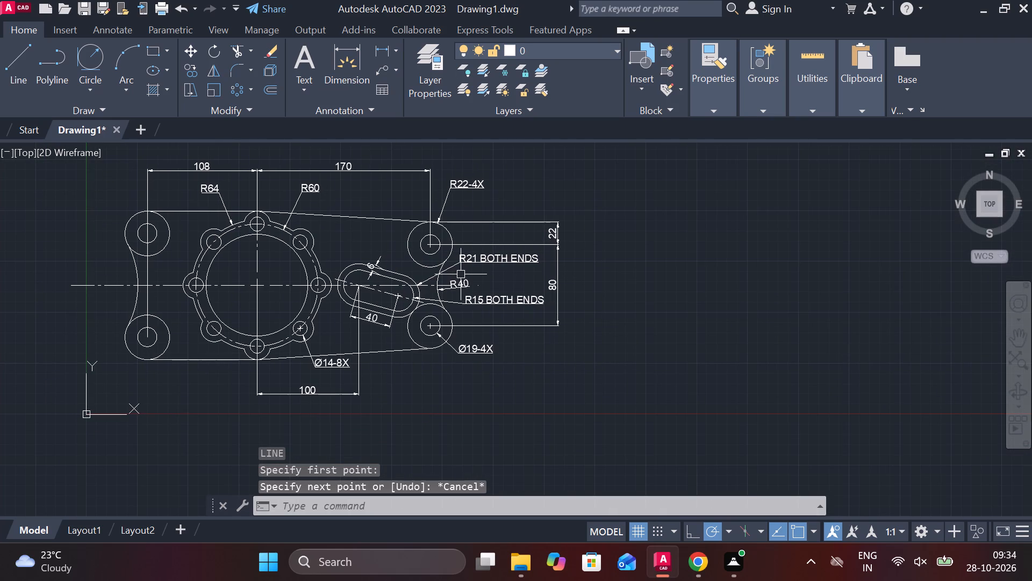
pyautogui.click(457, 269)
pyautogui.click(482, 300)
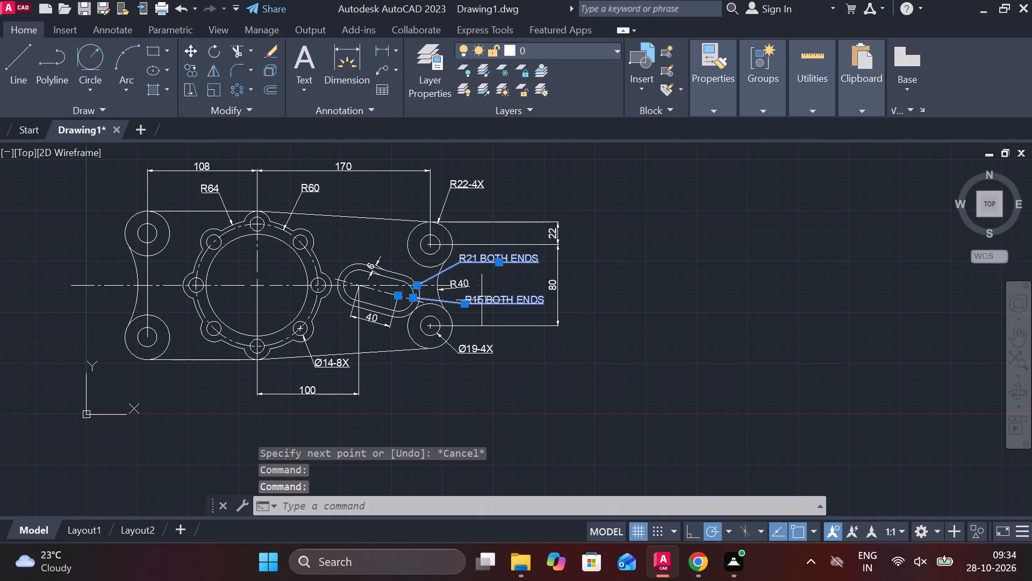
pyautogui.click(482, 348)
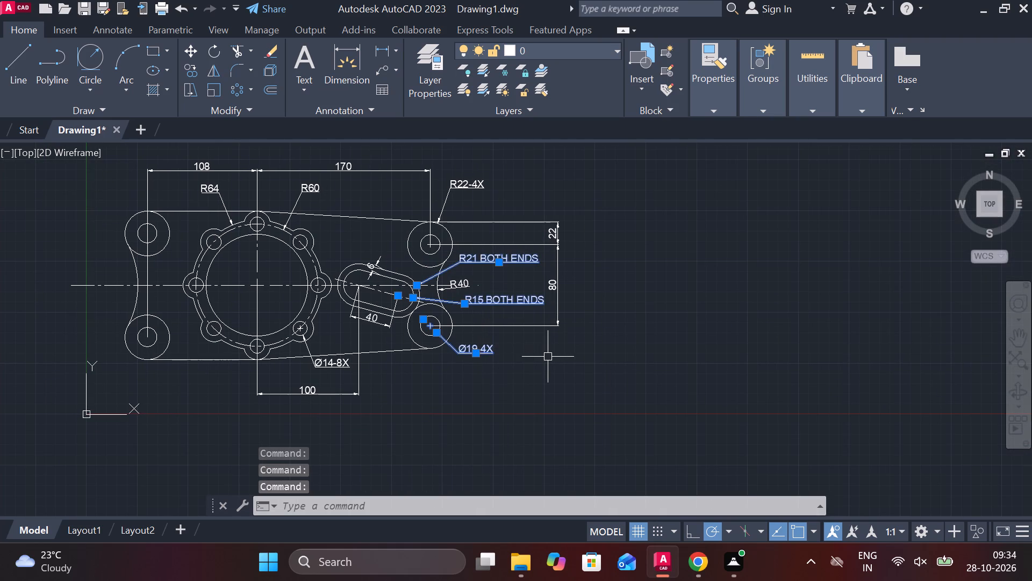
pyautogui.press('m')
pyautogui.press('Return')
pyautogui.moveTo(549, 370); pyautogui.dragTo(608, 379)
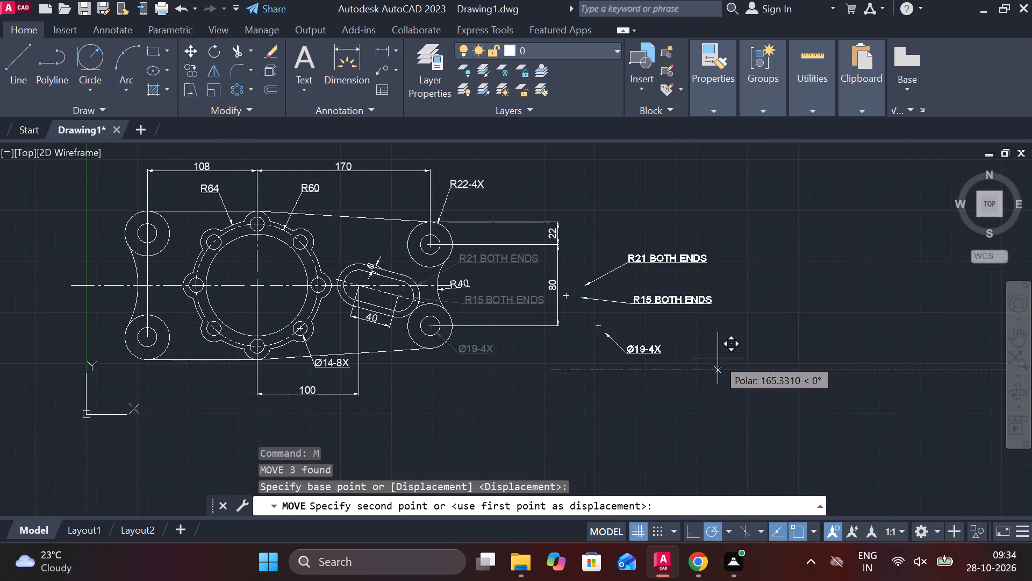
pyautogui.scroll(-1, 718, 358)
pyautogui.moveTo(692, 375); pyautogui.dragTo(698, 372, button='middle')
pyautogui.moveTo(336, 209); pyautogui.dragTo(462, 377, button='middle')
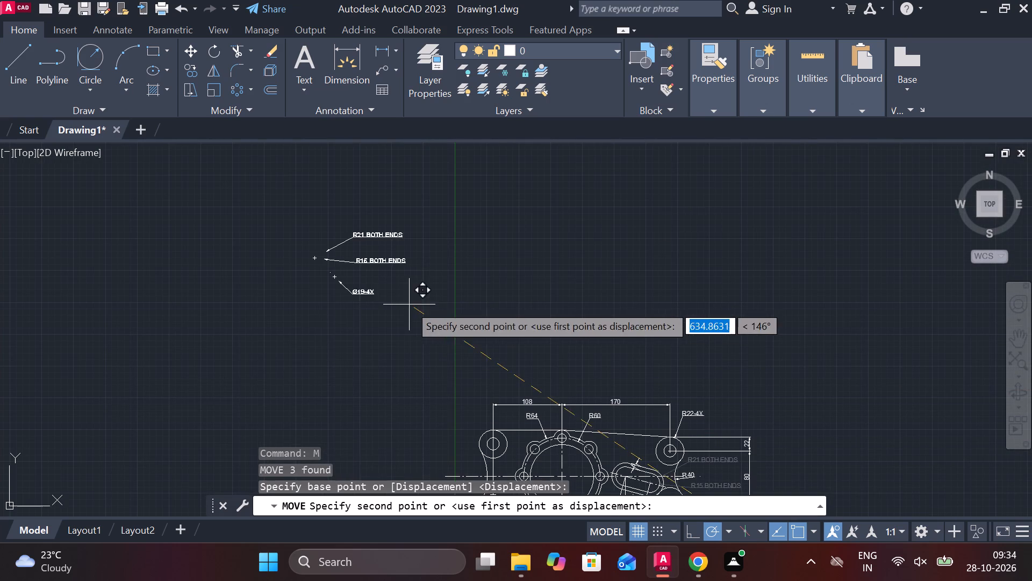
pyautogui.click(409, 304)
# Erase the R40 radius dimension beside the plate's right concave edge.
pyautogui.moveTo(525, 313); pyautogui.dragTo(359, 186, button='middle')
pyautogui.scroll(3, 605, 361)
pyautogui.moveTo(511, 413); pyautogui.dragTo(628, 355, button='middle')
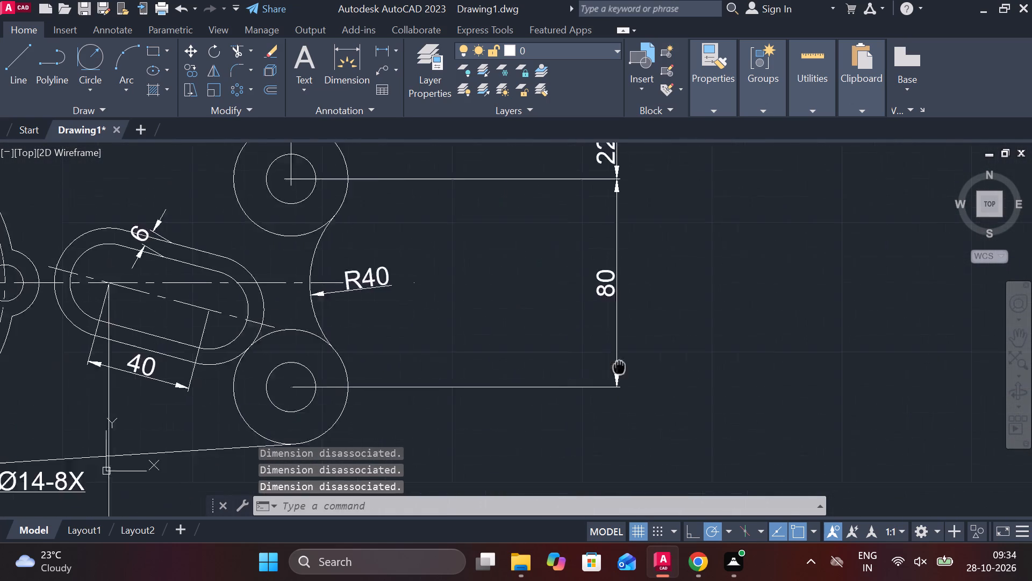
pyautogui.scroll(-1, 411, 357)
pyautogui.click(398, 299)
pyautogui.press('e')
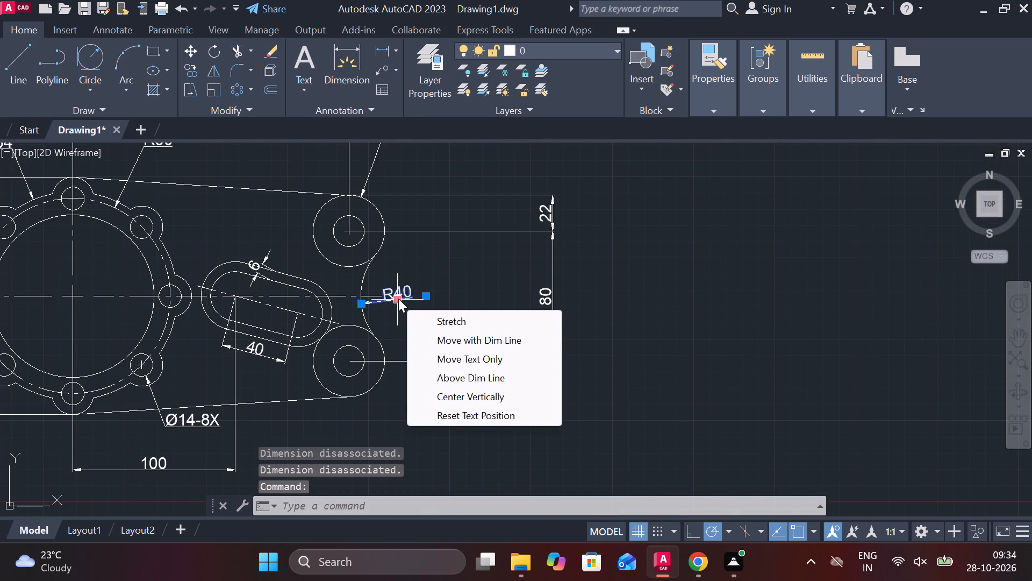
pyautogui.press('space')
pyautogui.press('space')
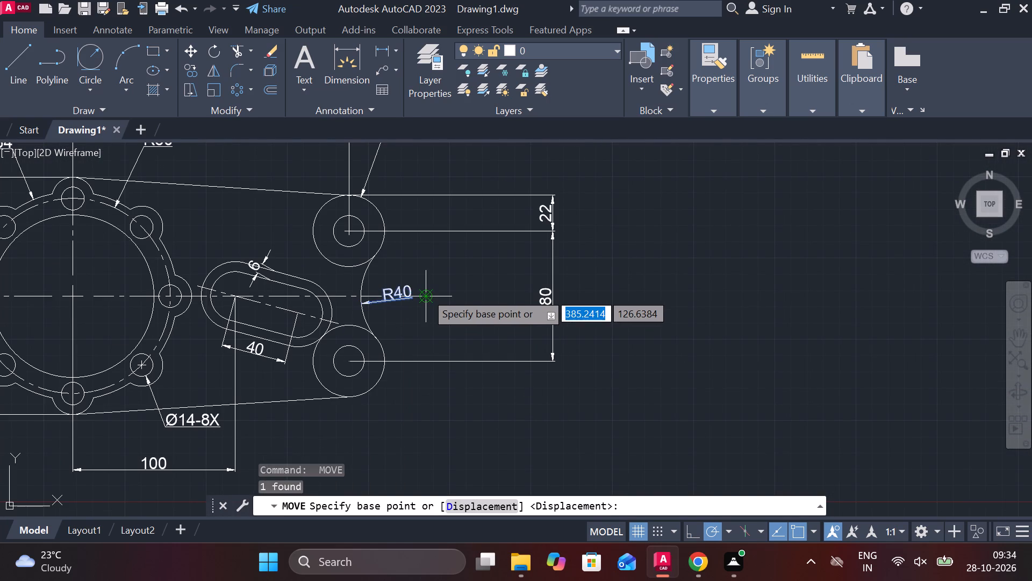
pyautogui.press('`')
pyautogui.press('Escape')
pyautogui.click(406, 292)
pyautogui.write('E')
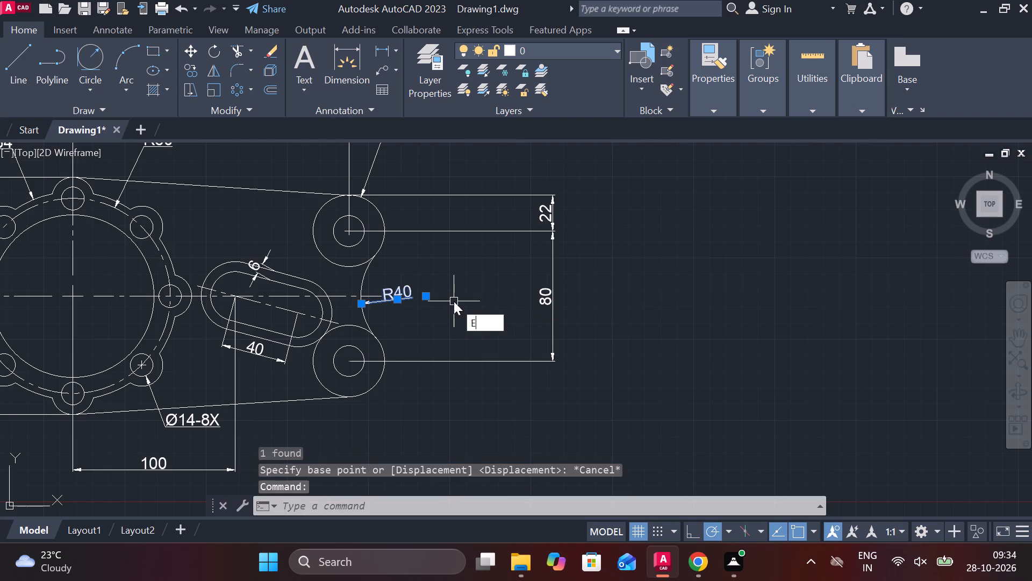
pyautogui.press('space')
# Erase the plate's upper slanted edge, the two right-hand corner holes and the concave arc between the right lobes.
pyautogui.scroll(-2, 456, 311)
pyautogui.scroll(2, 429, 288)
pyautogui.moveTo(440, 288); pyautogui.dragTo(526, 299, button='middle')
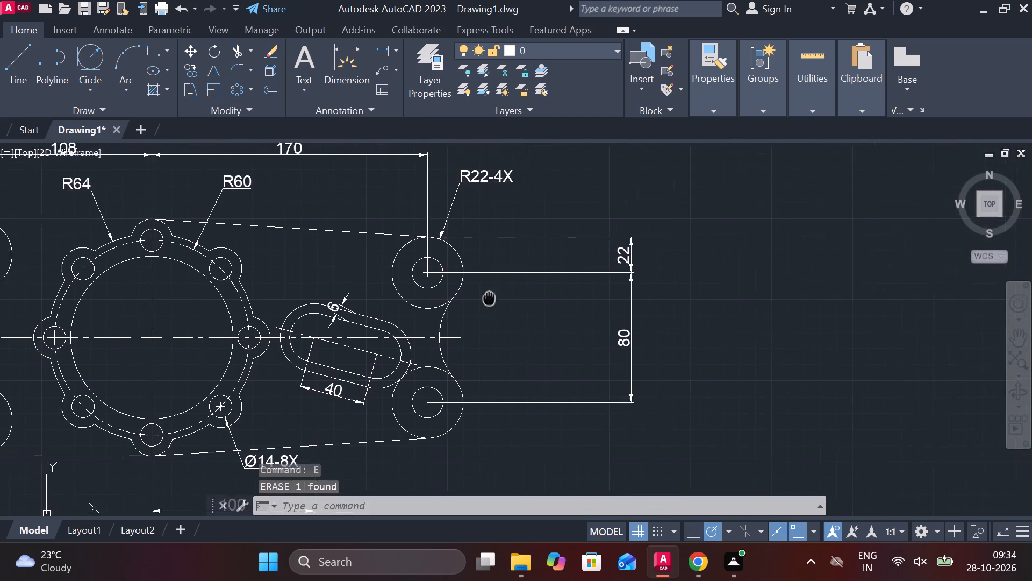
pyautogui.moveTo(526, 299); pyautogui.dragTo(533, 296, button='middle')
pyautogui.click(405, 233)
pyautogui.write('E')
pyautogui.press('space')
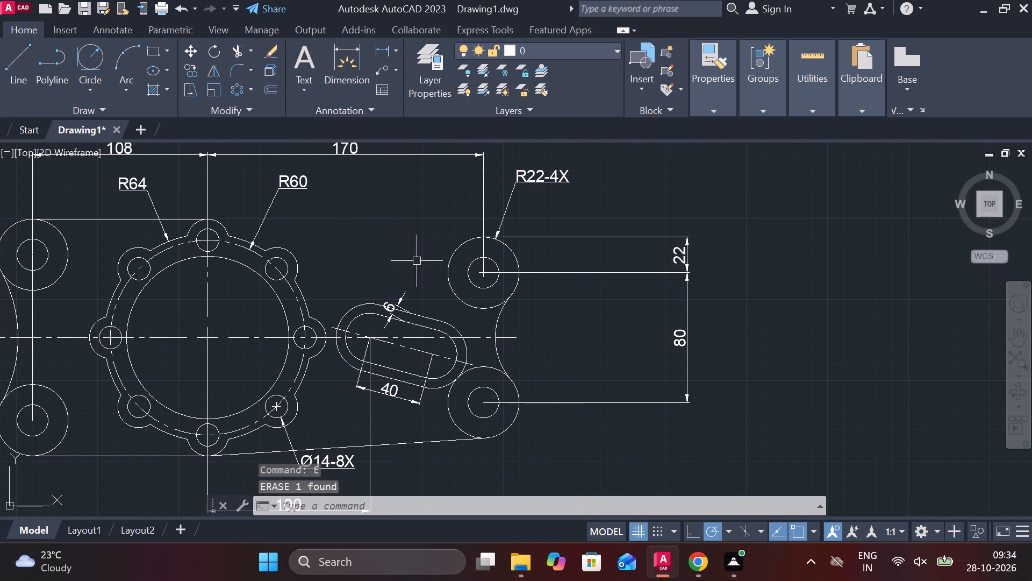
pyautogui.click(450, 217)
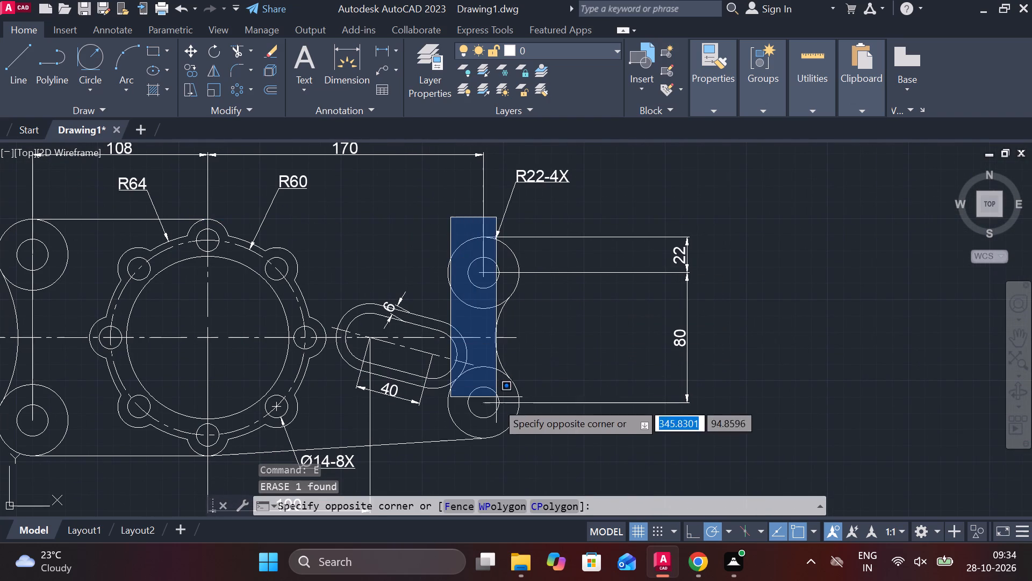
pyautogui.click(527, 435)
pyautogui.write('E')
pyautogui.press('space')
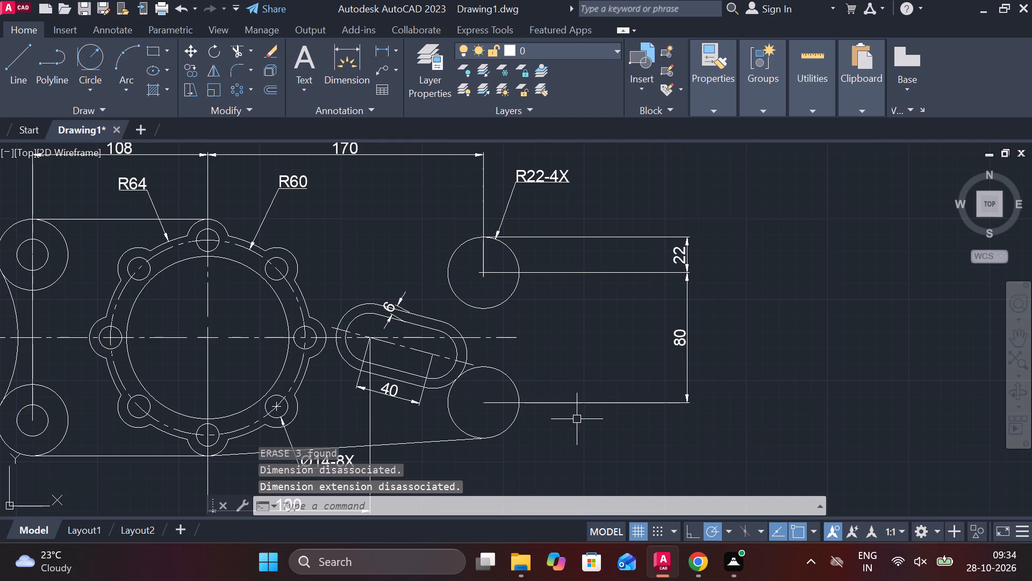
# Erase the upper-right lobe circle with the 170, 22, 80 and R22-4X dimensions, and the lower-right lobe circle.
pyautogui.click(524, 293)
pyautogui.click(445, 238)
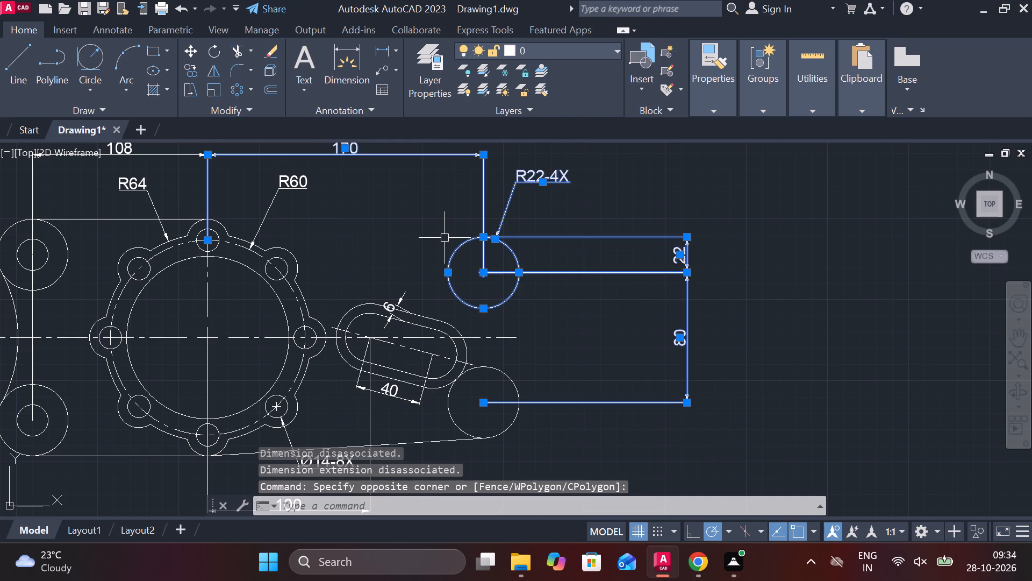
pyautogui.write('E')
pyautogui.press('space')
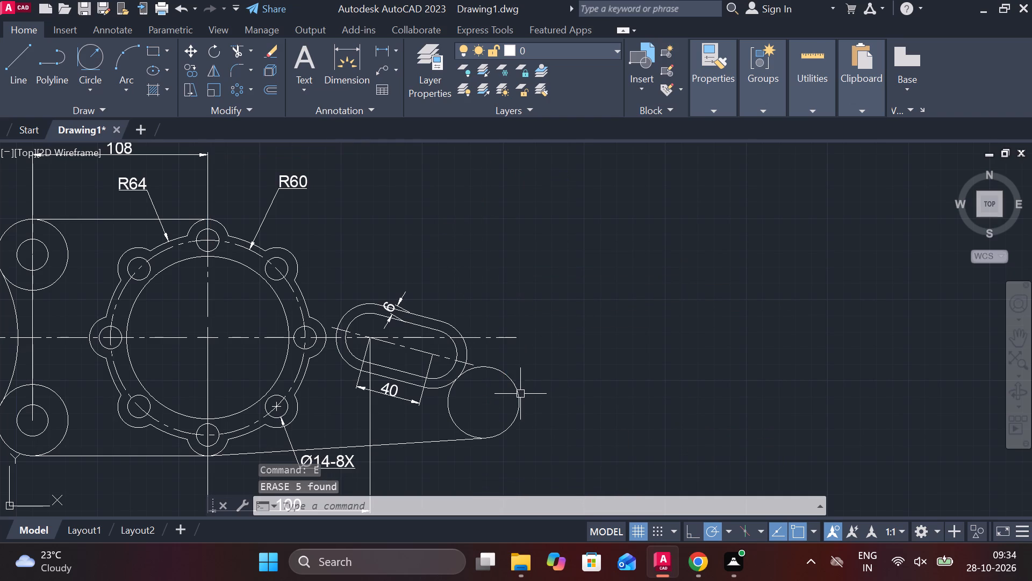
pyautogui.click(517, 392)
pyautogui.write('E')
pyautogui.press('space')
# Start a line at the center of the plate's upper-left corner hole.
pyautogui.moveTo(507, 375); pyautogui.dragTo(565, 372, button='middle')
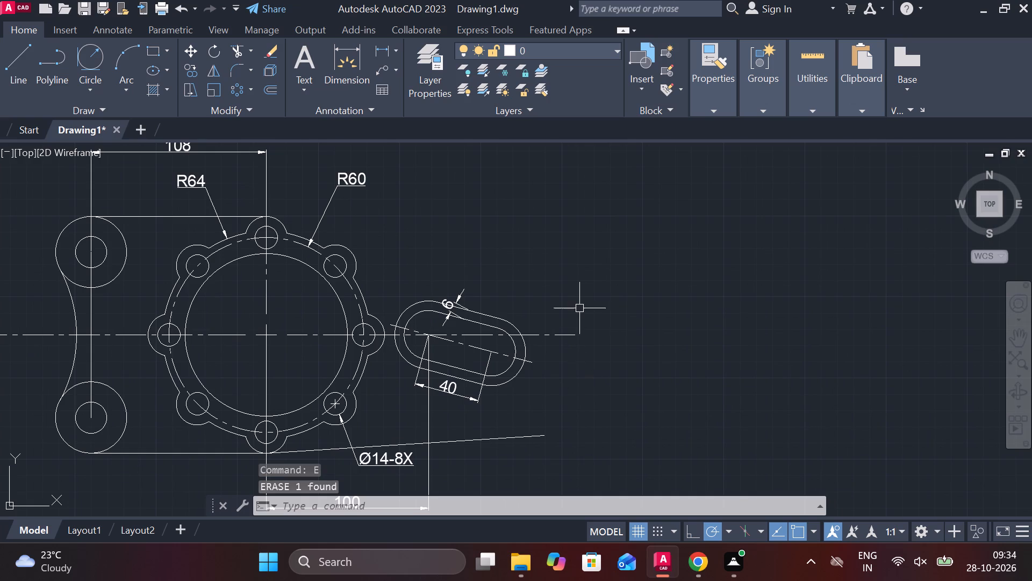
pyautogui.moveTo(572, 273); pyautogui.dragTo(662, 325, button='middle')
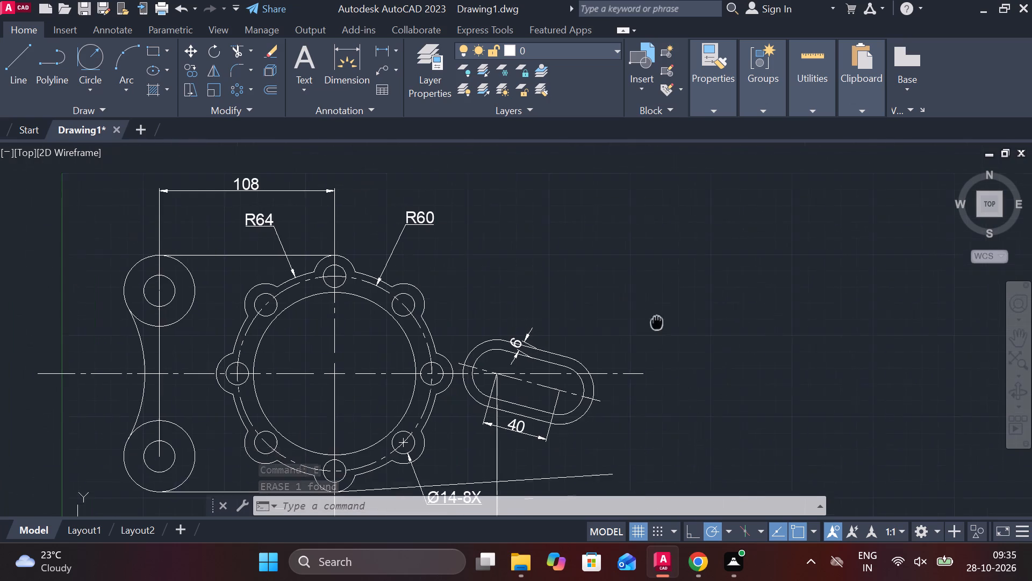
pyautogui.moveTo(662, 325); pyautogui.dragTo(676, 322, button='middle')
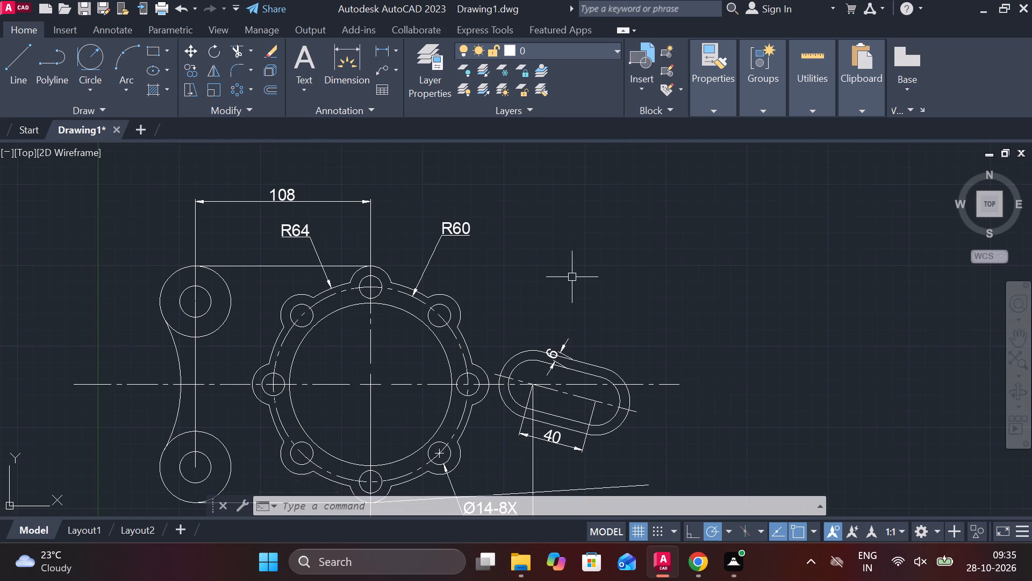
pyautogui.scroll(-2, 570, 279)
pyautogui.scroll(2, 451, 289)
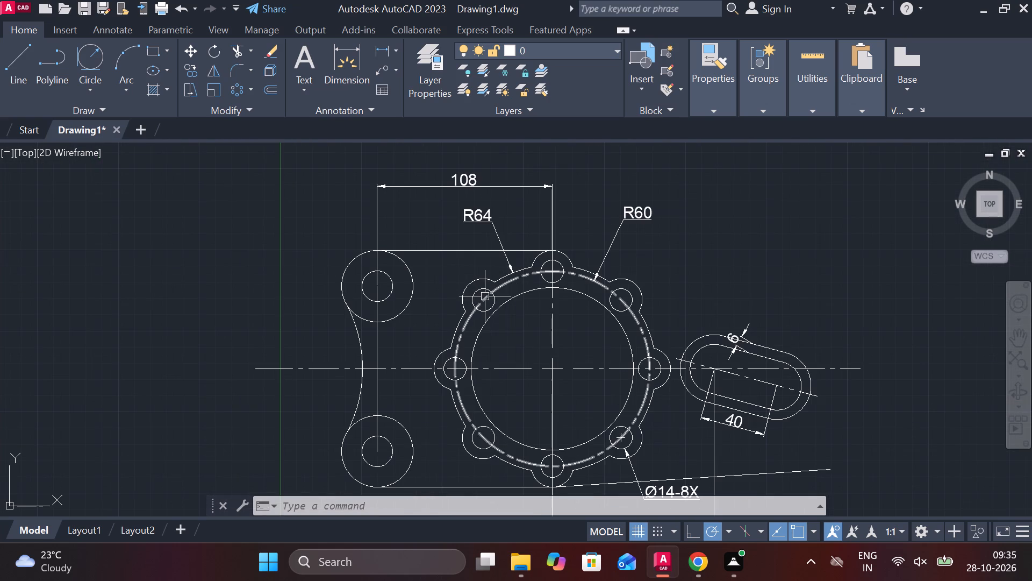
pyautogui.press('l')
pyautogui.press('Return')
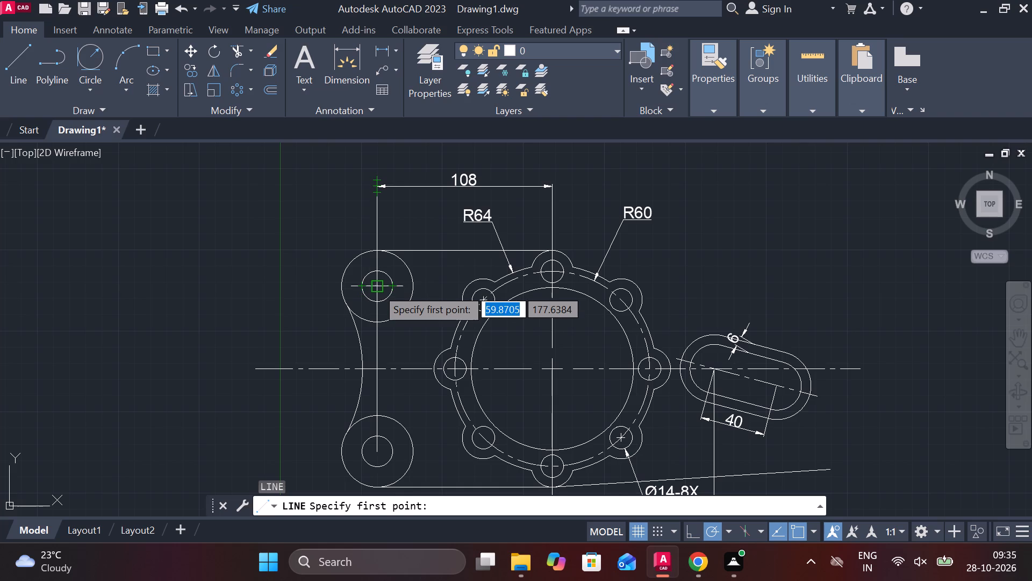
pyautogui.click(376, 288)
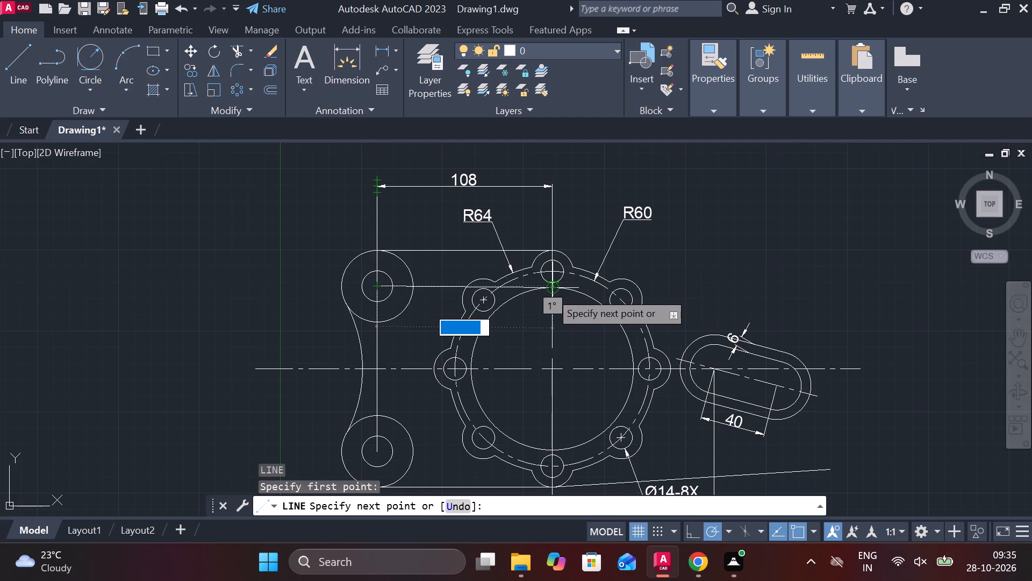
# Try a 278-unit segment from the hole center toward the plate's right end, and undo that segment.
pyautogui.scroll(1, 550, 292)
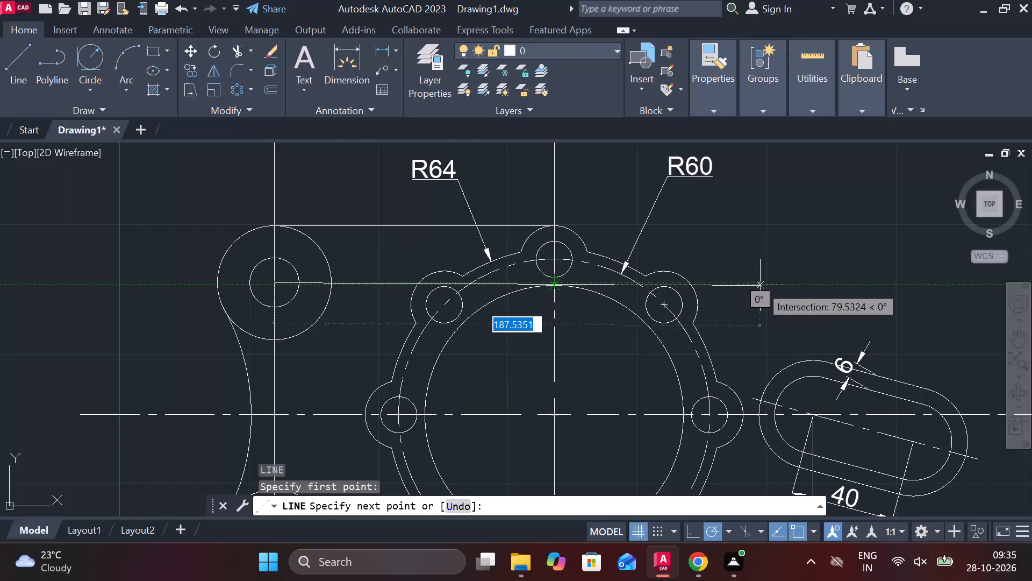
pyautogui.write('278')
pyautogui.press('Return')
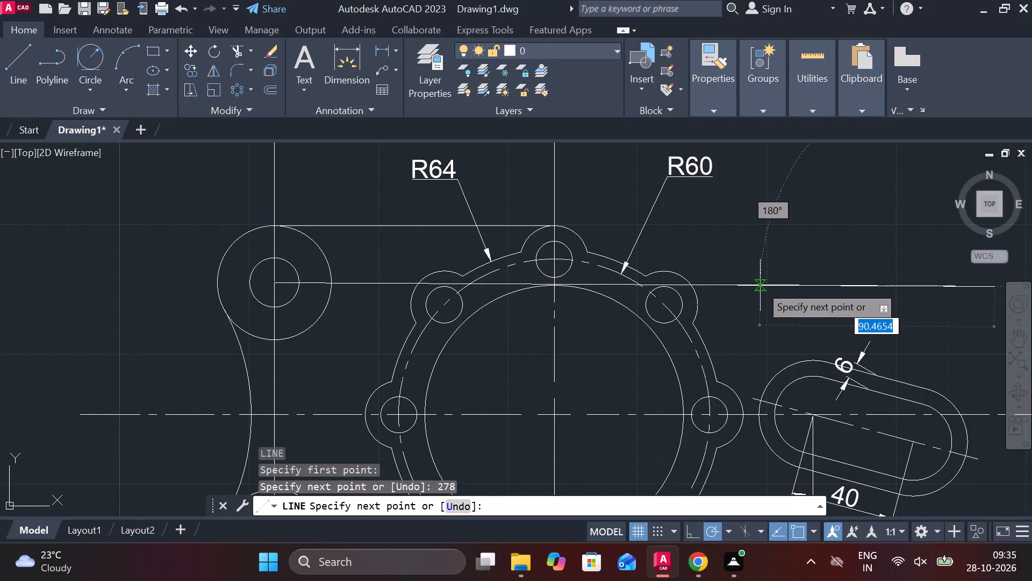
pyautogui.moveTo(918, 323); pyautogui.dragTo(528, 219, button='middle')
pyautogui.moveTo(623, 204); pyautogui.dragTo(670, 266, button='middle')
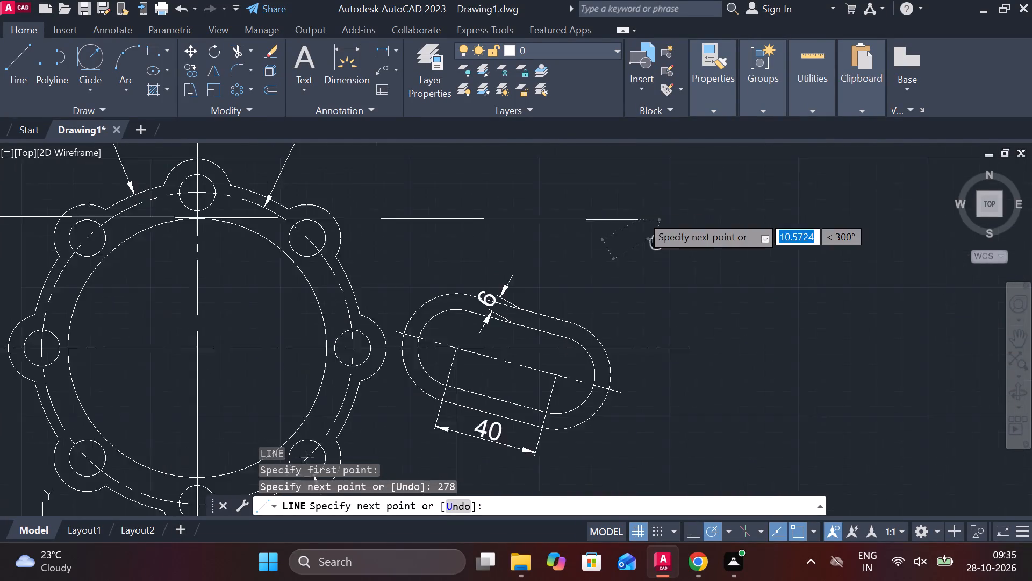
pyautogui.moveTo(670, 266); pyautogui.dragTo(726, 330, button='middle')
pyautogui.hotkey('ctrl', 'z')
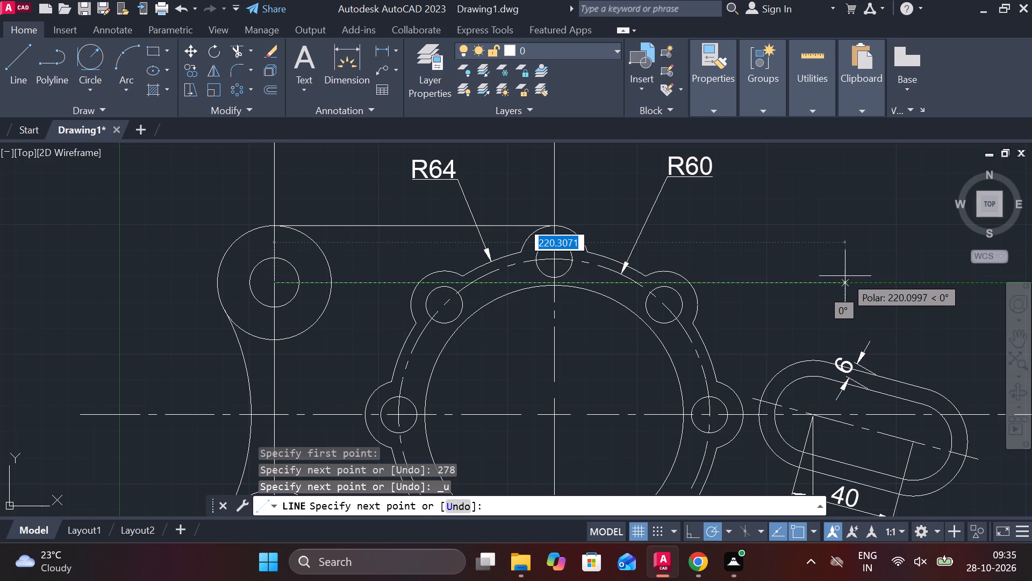
# Draw the line 278 units horizontally to the right from the upper-left corner hole's center.
pyautogui.write('278')
pyautogui.press('Return')
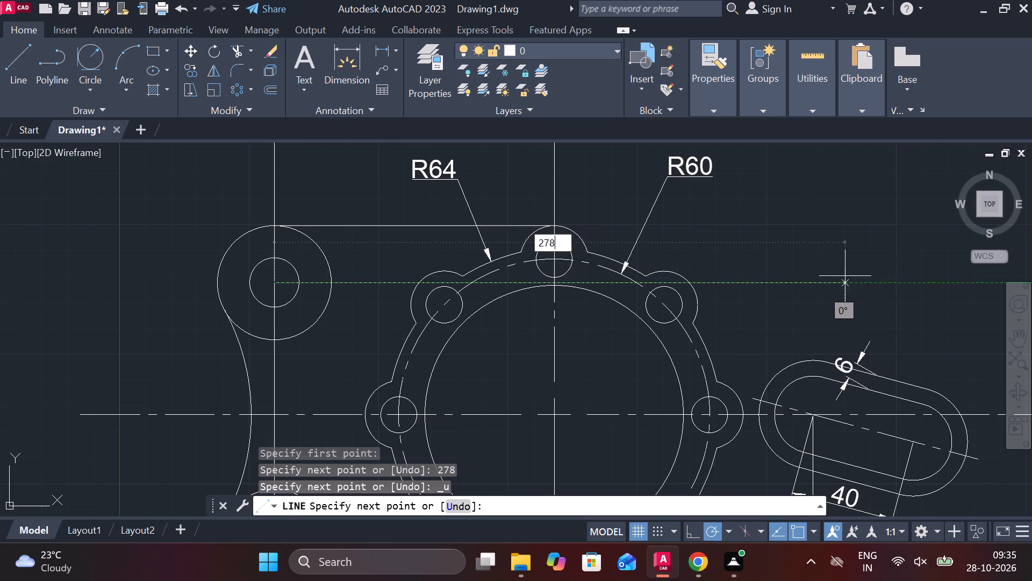
pyautogui.press('\\')
pyautogui.moveTo(877, 344); pyautogui.dragTo(384, 262, button='middle')
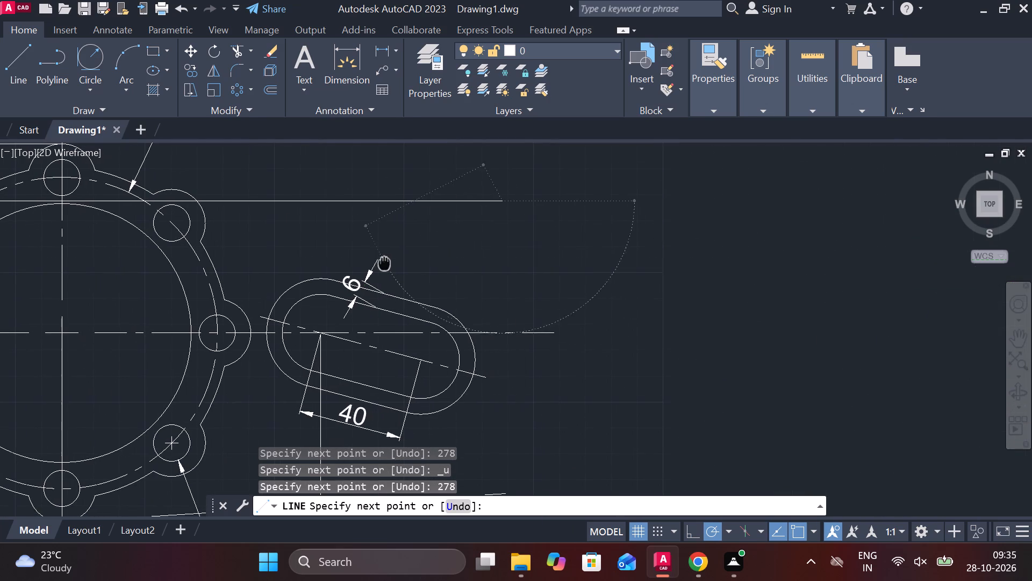
pyautogui.press('Escape')
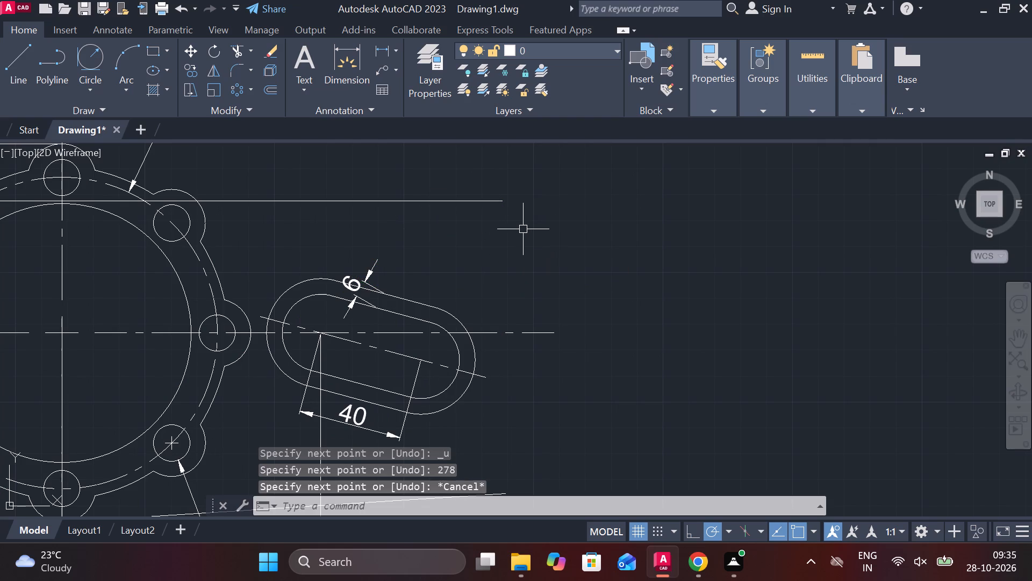
# Start a two-point circle with its first diameter point at the right end of the 278-unit line.
pyautogui.write('C')
pyautogui.press('space')
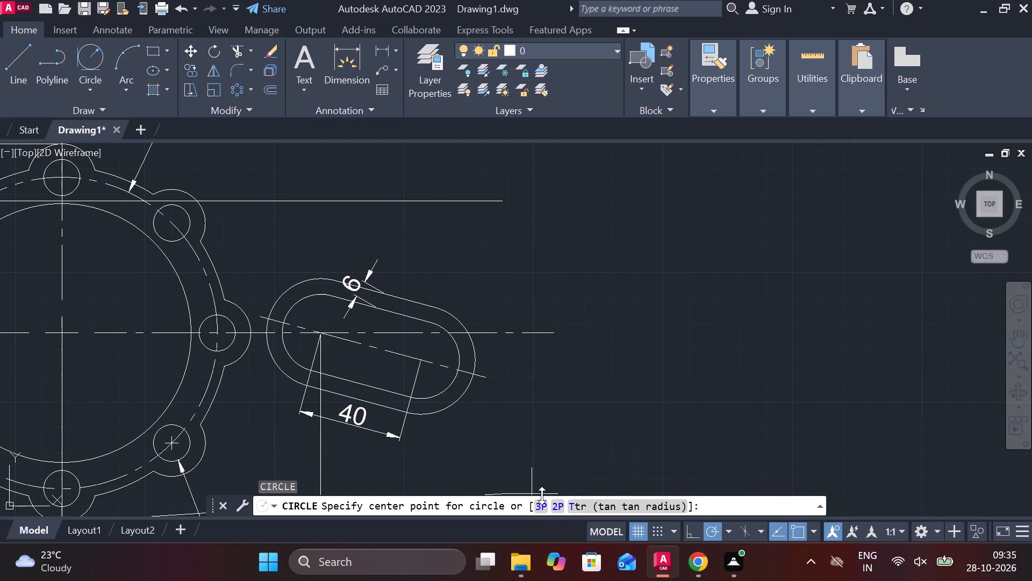
pyautogui.click(554, 508)
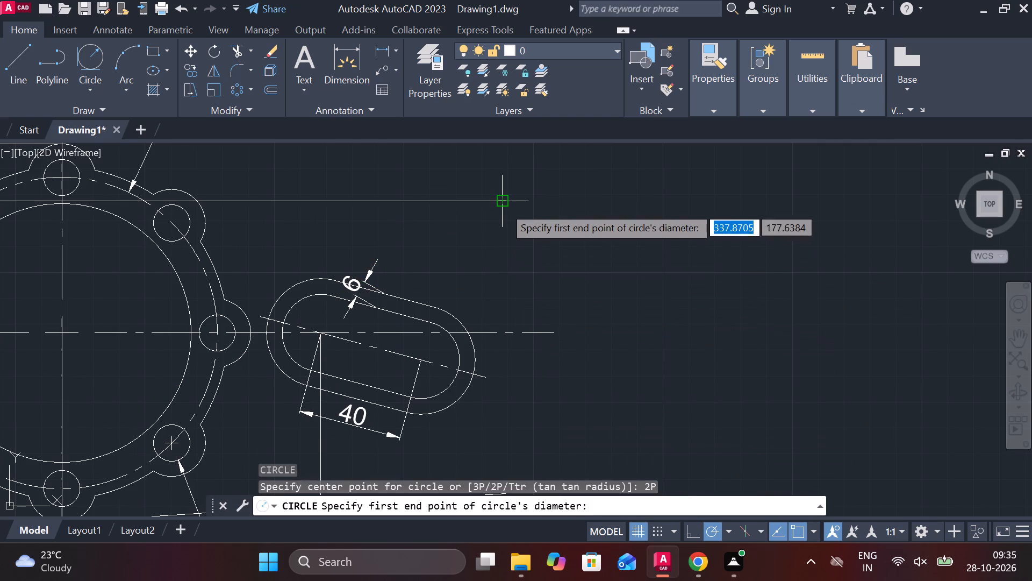
pyautogui.click(504, 206)
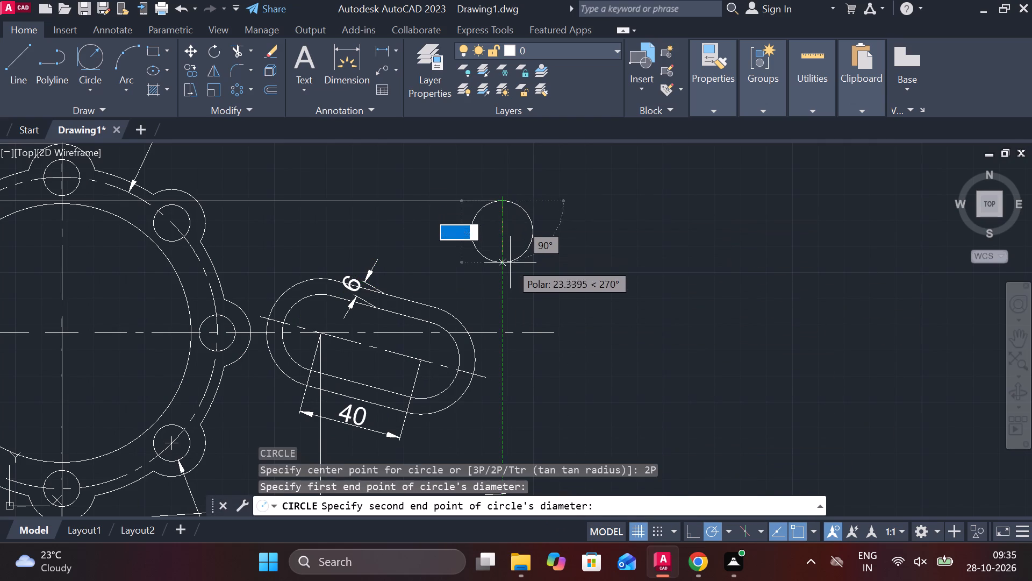
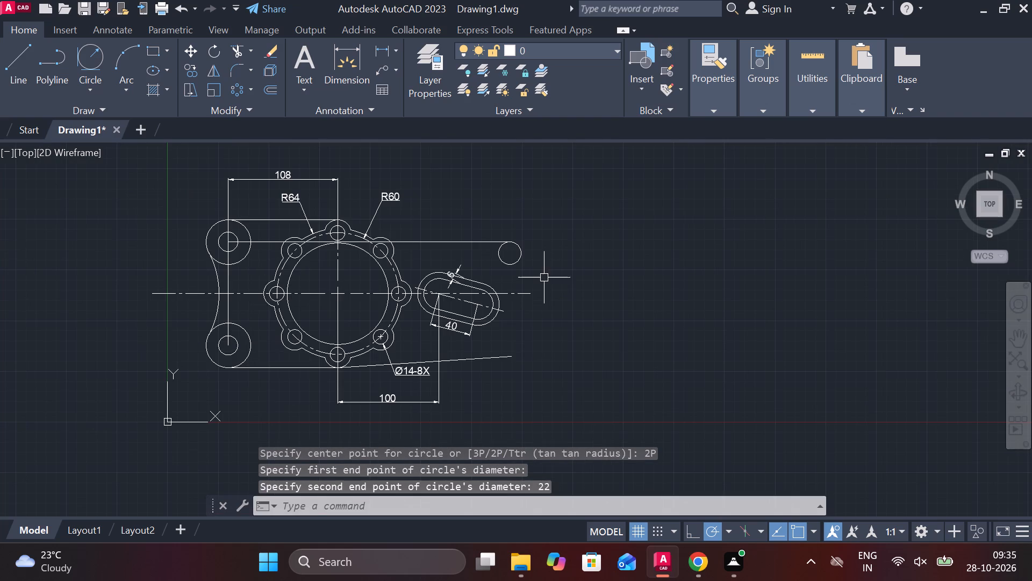
# Select the newly drawn 22-unit-diameter circle hanging below the right end of the 278-unit horizontal line.
pyautogui.scroll(-1, 554, 281)
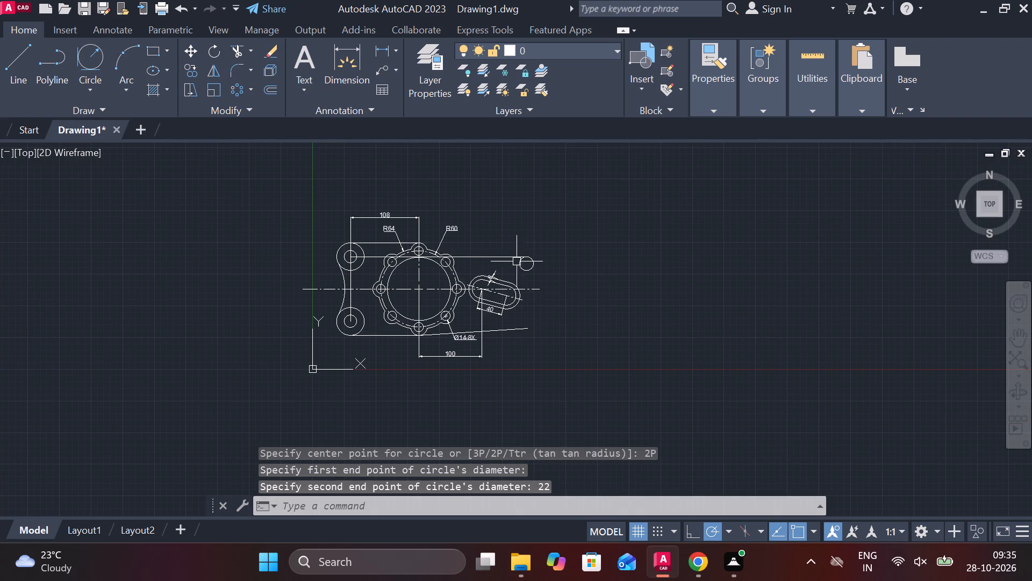
pyautogui.scroll(4, 517, 261)
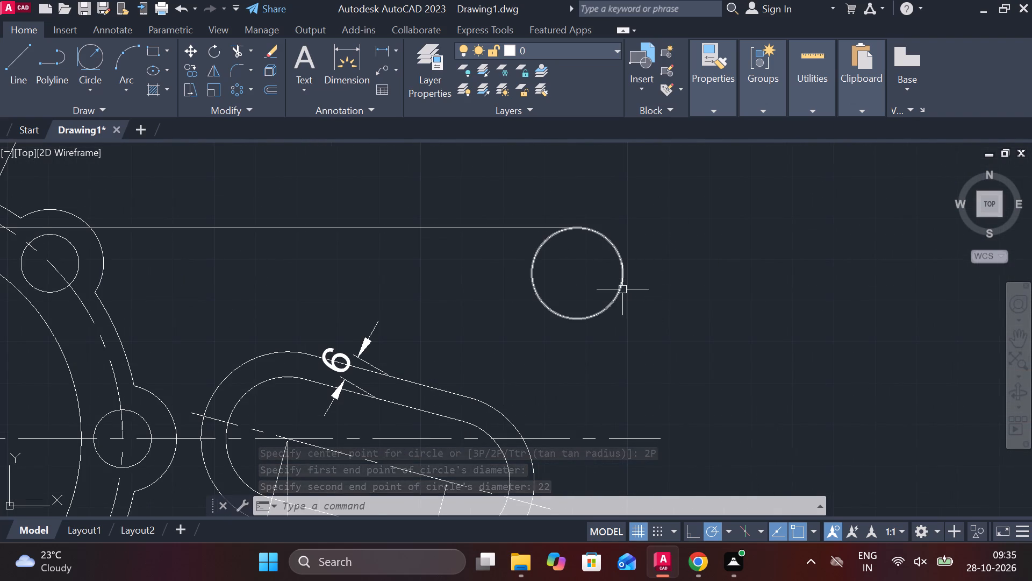
pyautogui.click(622, 289)
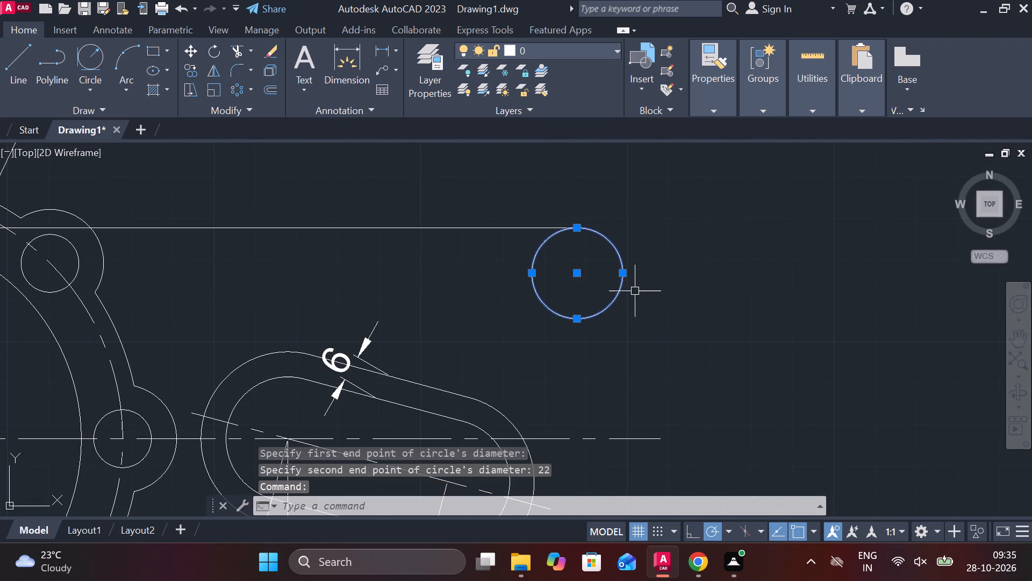
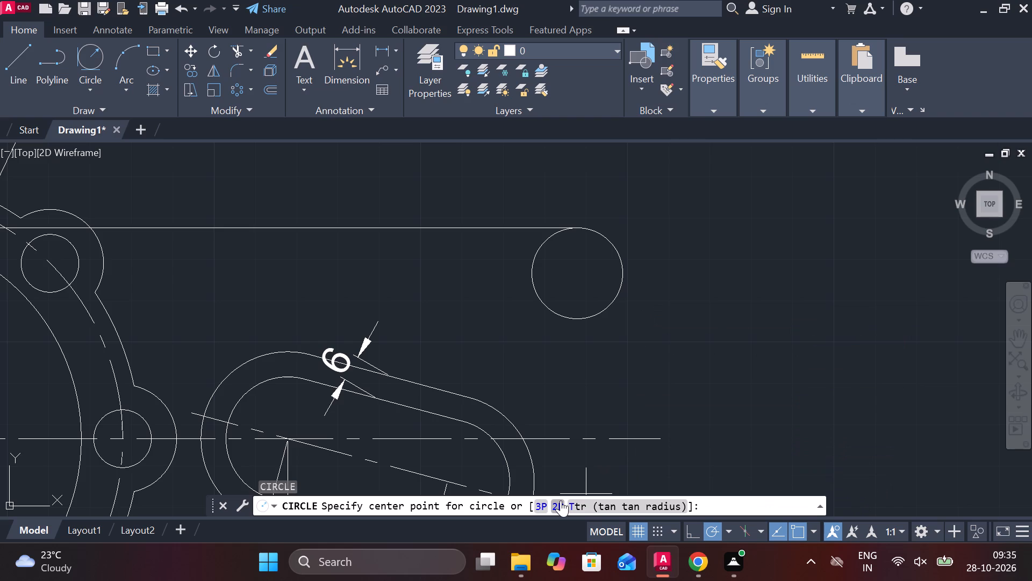
# Erase the 22-unit-diameter circle hanging below the right end of the 278-unit horizontal line.
pyautogui.press('Escape')
pyautogui.click(620, 297)
pyautogui.write('E L')
# Start a new line at the right end of the 278-unit horizontal line.
pyautogui.press('Return')
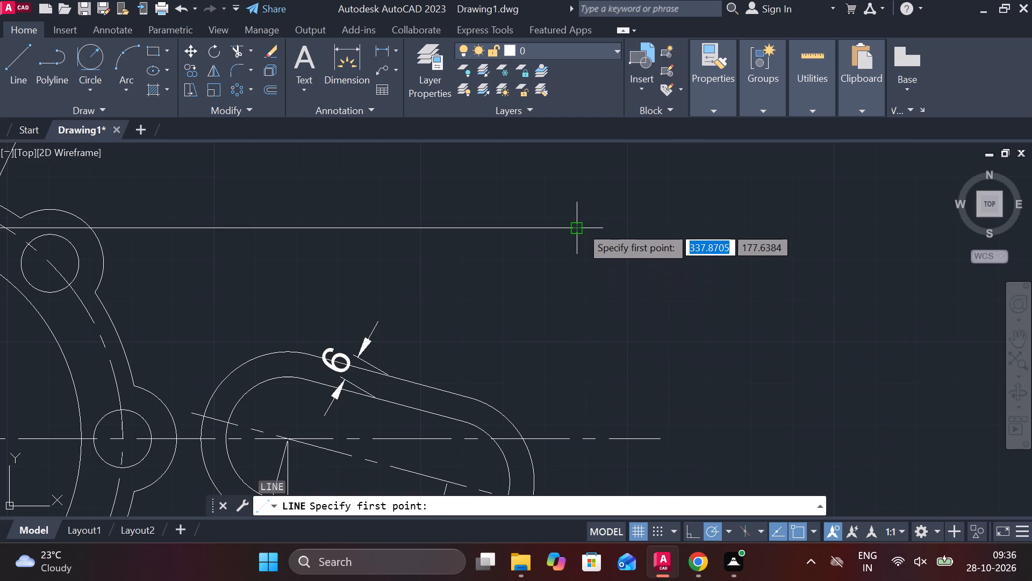
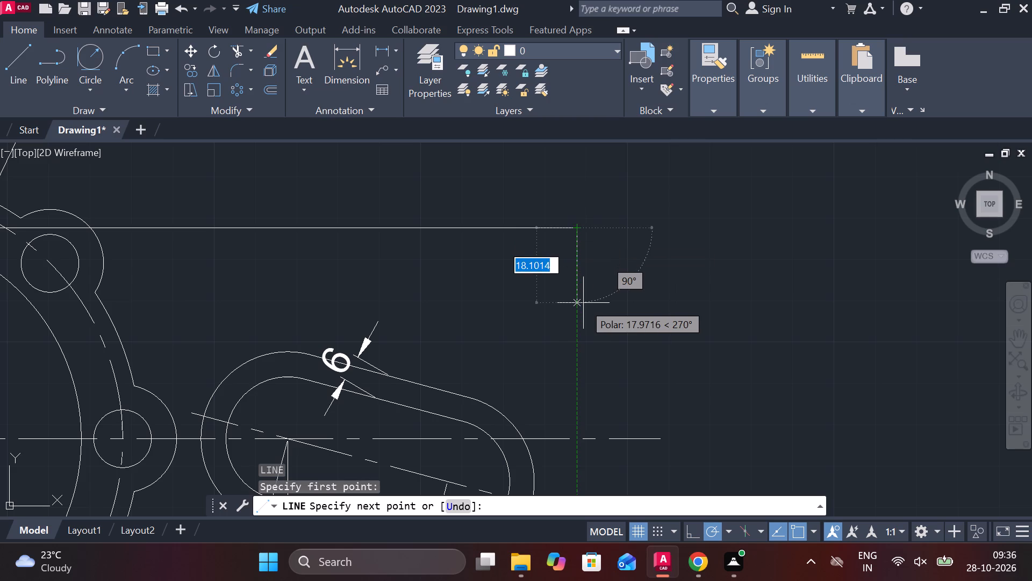
# Draw the line 22 units vertically downward from the right end of the 278-unit horizontal line.
pyautogui.write('22')
pyautogui.press('space')
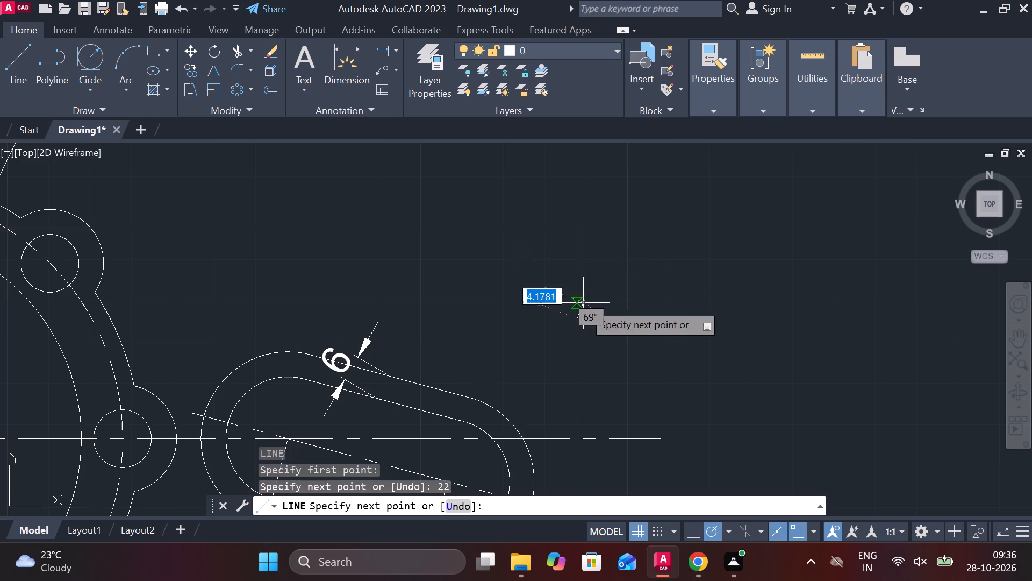
pyautogui.press('Escape')
# Start a circle centred on the lower end of the 22-unit vertical line.
pyautogui.write('C')
pyautogui.press('space')
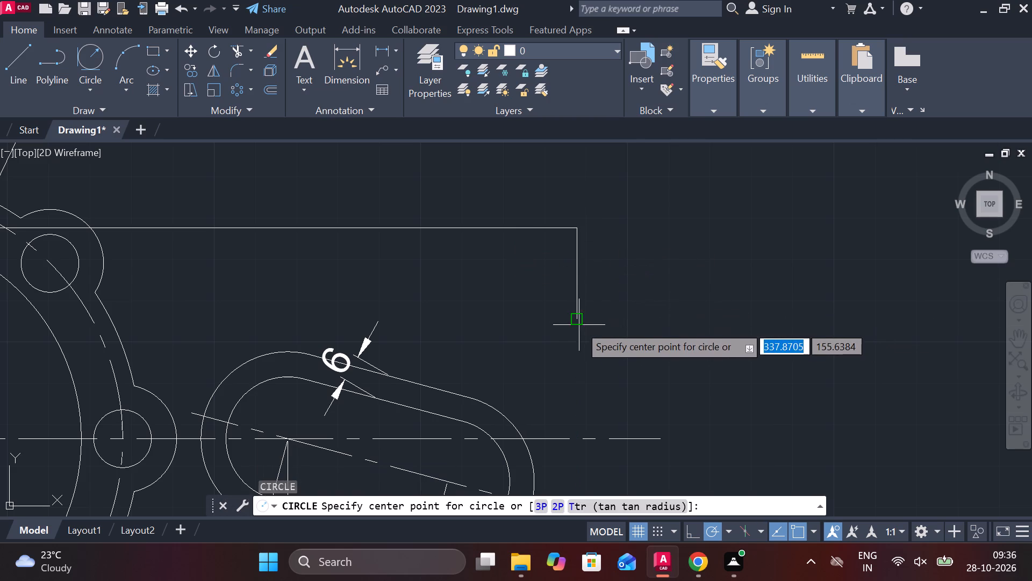
pyautogui.click(578, 321)
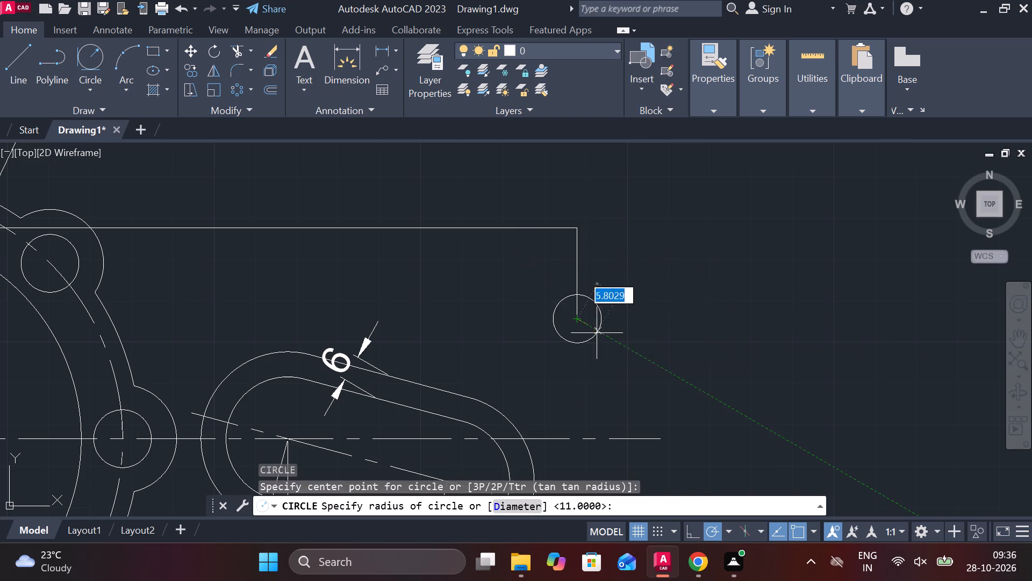
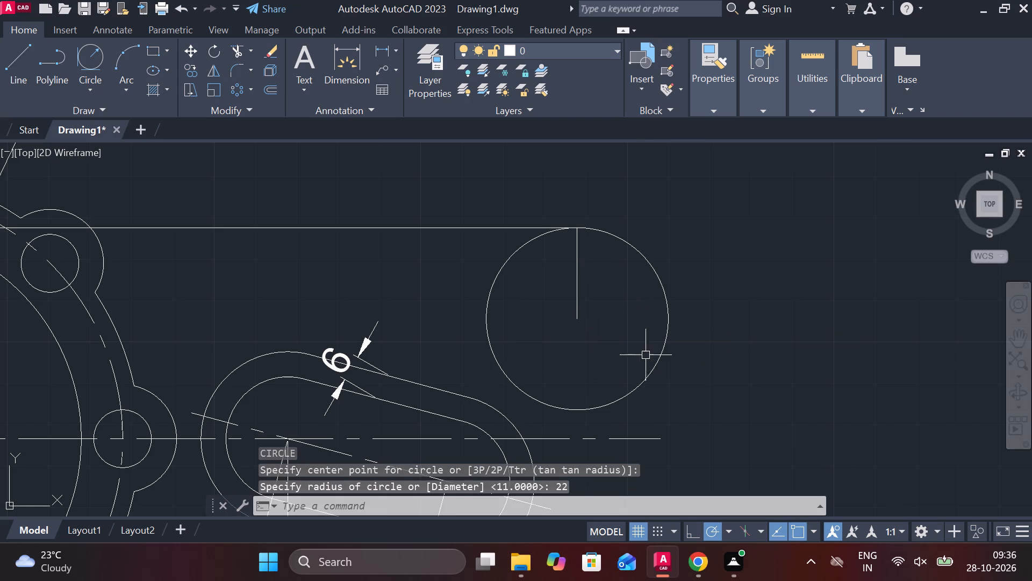
# Copy the 22-radius circle from its centre to 80 units vertically below the original.
pyautogui.scroll(-1, 647, 355)
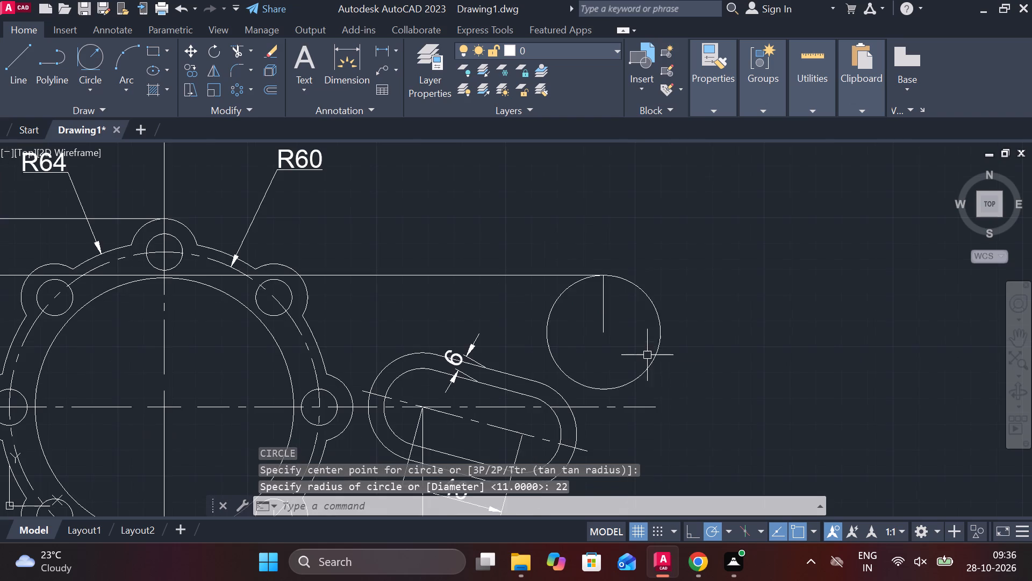
pyautogui.moveTo(685, 400); pyautogui.dragTo(570, 254, button='middle')
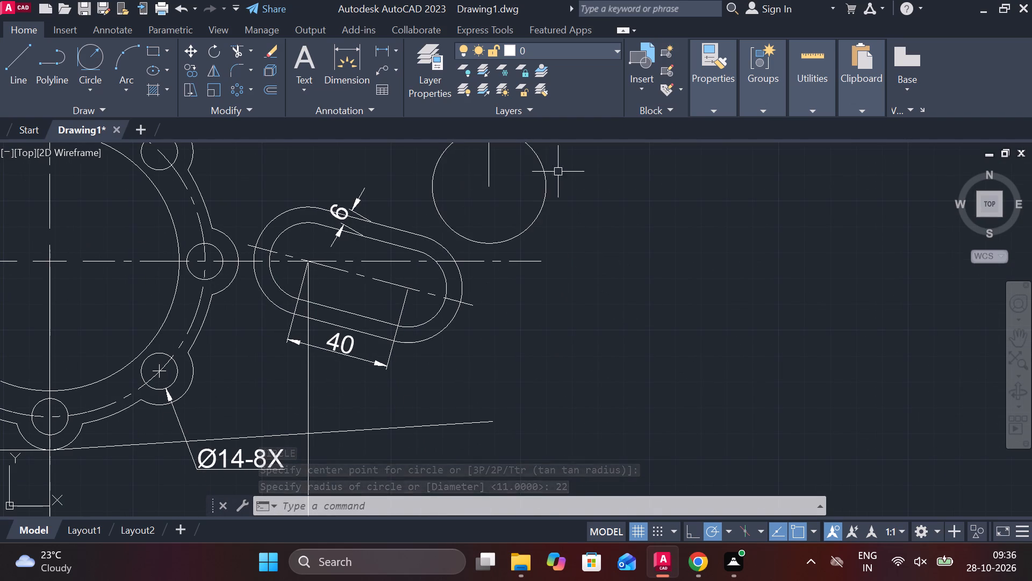
pyautogui.click(541, 171)
pyautogui.write('CO')
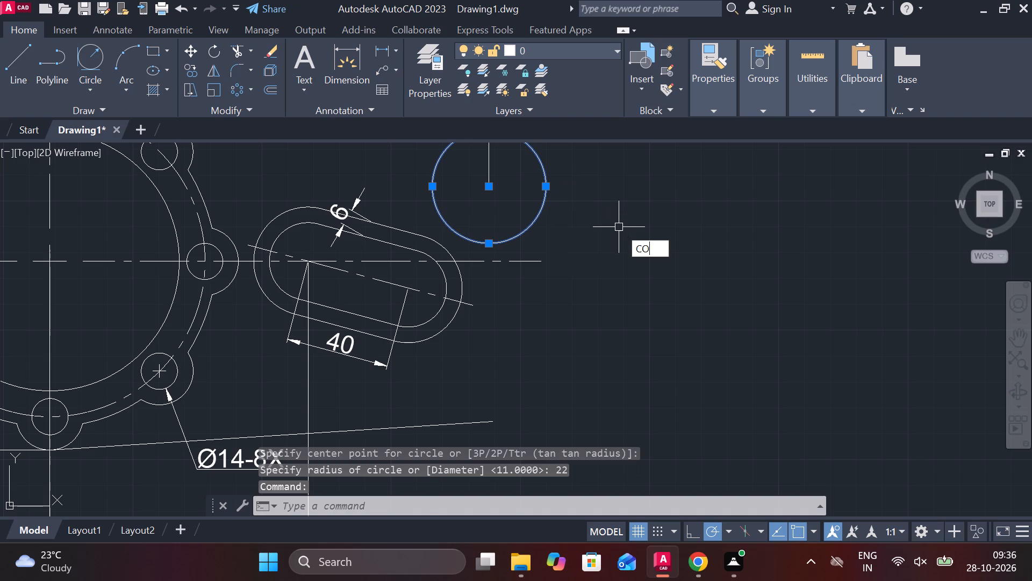
pyautogui.press('Return')
pyautogui.click(491, 187)
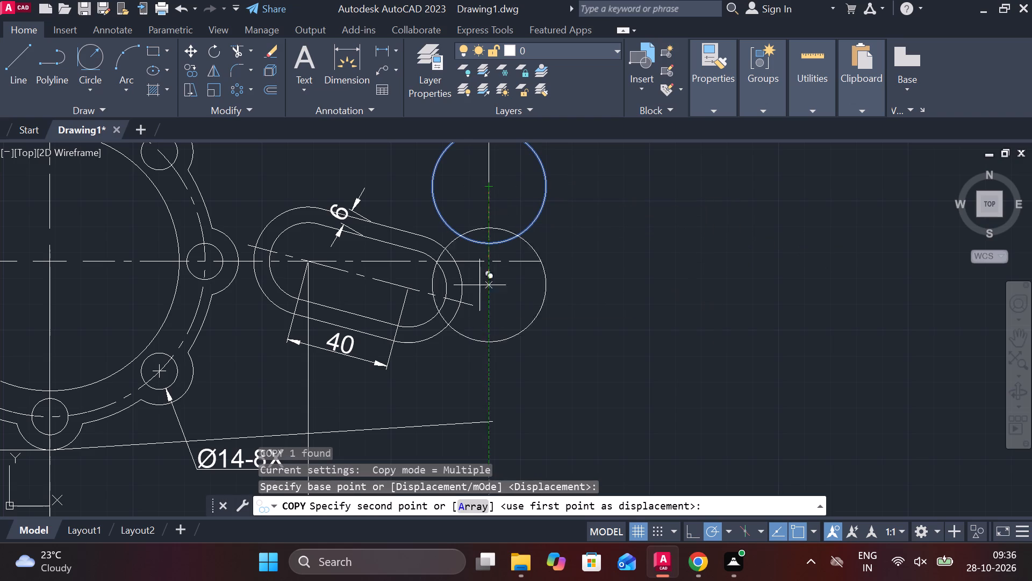
pyautogui.write('80')
pyautogui.press('Return')
pyautogui.moveTo(596, 349); pyautogui.dragTo(578, 303, button='middle')
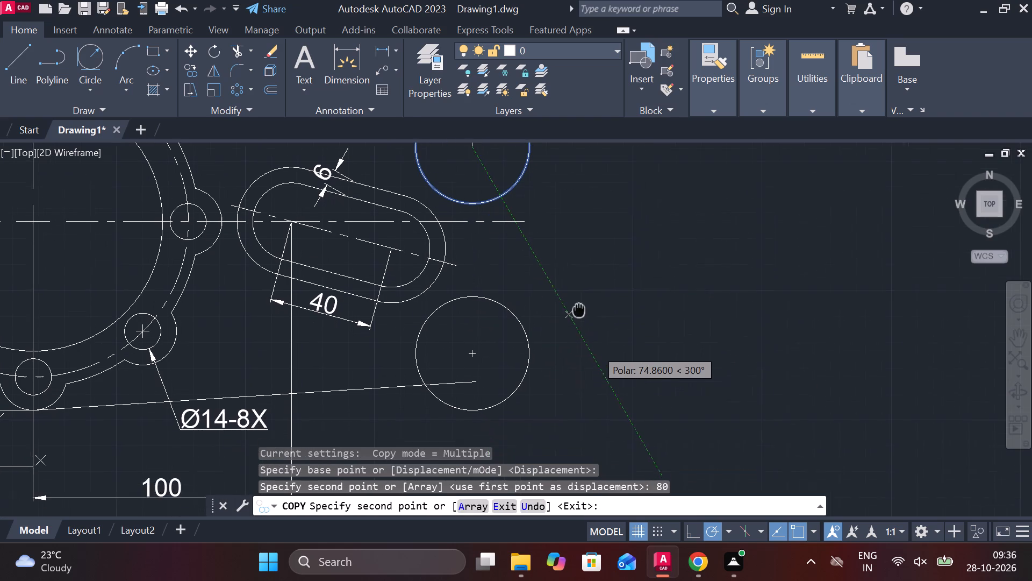
pyautogui.moveTo(578, 303); pyautogui.dragTo(578, 302, button='middle')
pyautogui.press('Escape')
# Erase the slanted line beneath the slotted lobe and the horizontal line joining the lower-left lobe to the flange's lowest point.
pyautogui.scroll(-1, 593, 350)
pyautogui.moveTo(389, 390); pyautogui.dragTo(556, 362, button='middle')
pyautogui.click(455, 355)
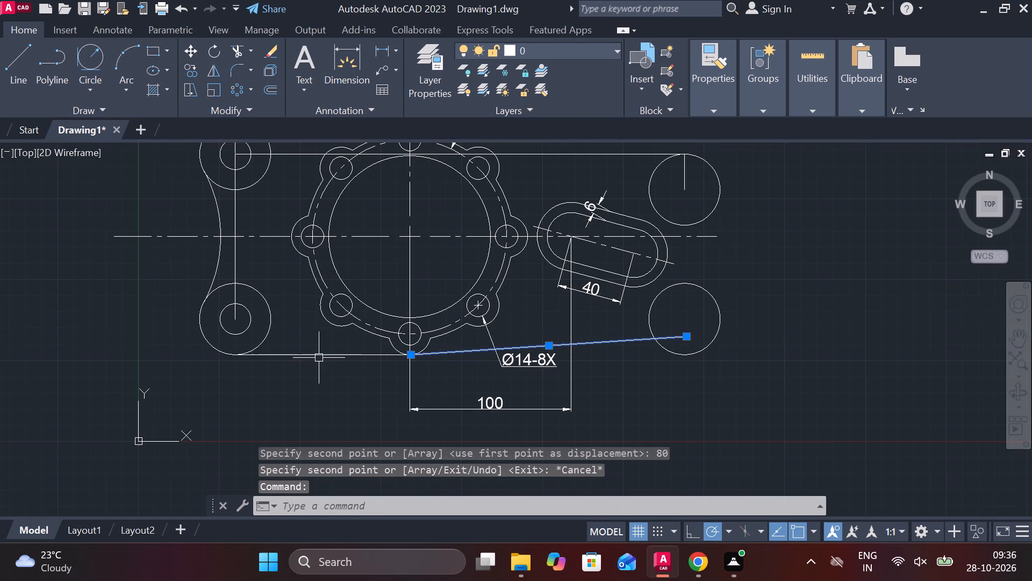
pyautogui.click(319, 357)
pyautogui.write('E')
pyautogui.press('space')
# Select the 22-unit vertical line inside the plate's upper right-hand circle.
pyautogui.moveTo(717, 364); pyautogui.dragTo(690, 369, button='middle')
pyautogui.moveTo(685, 347); pyautogui.dragTo(621, 403, button='middle')
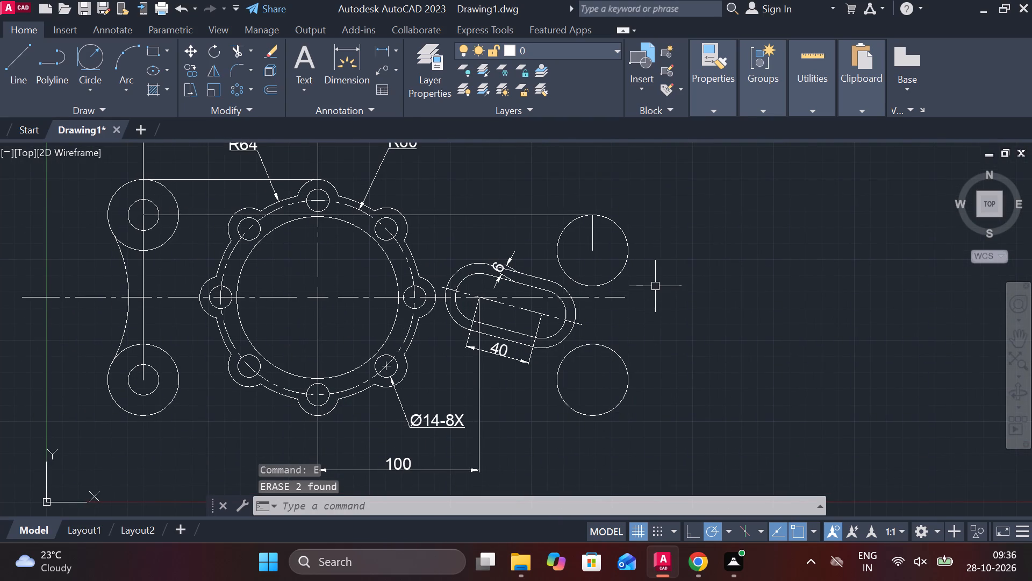
pyautogui.click(591, 231)
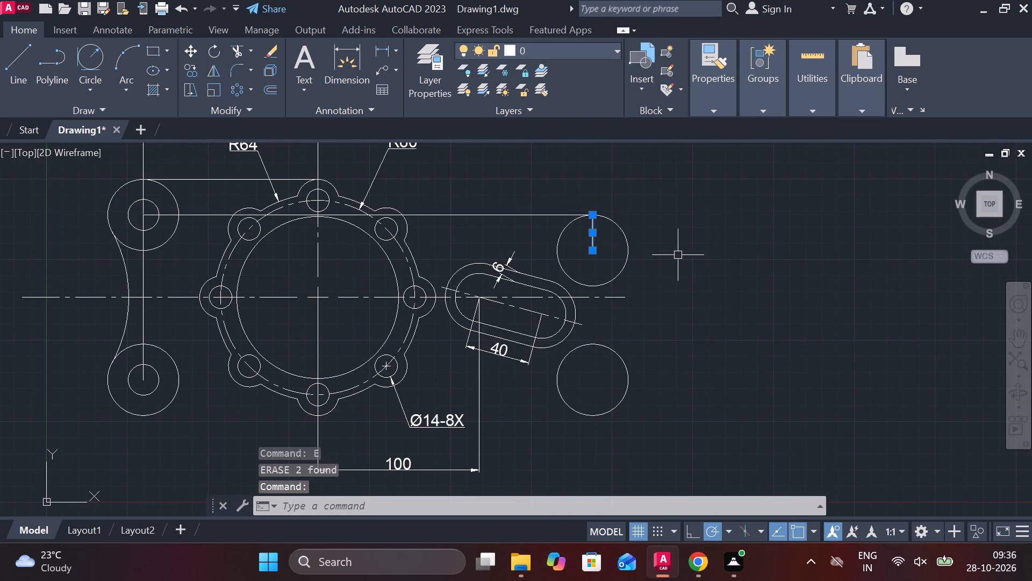
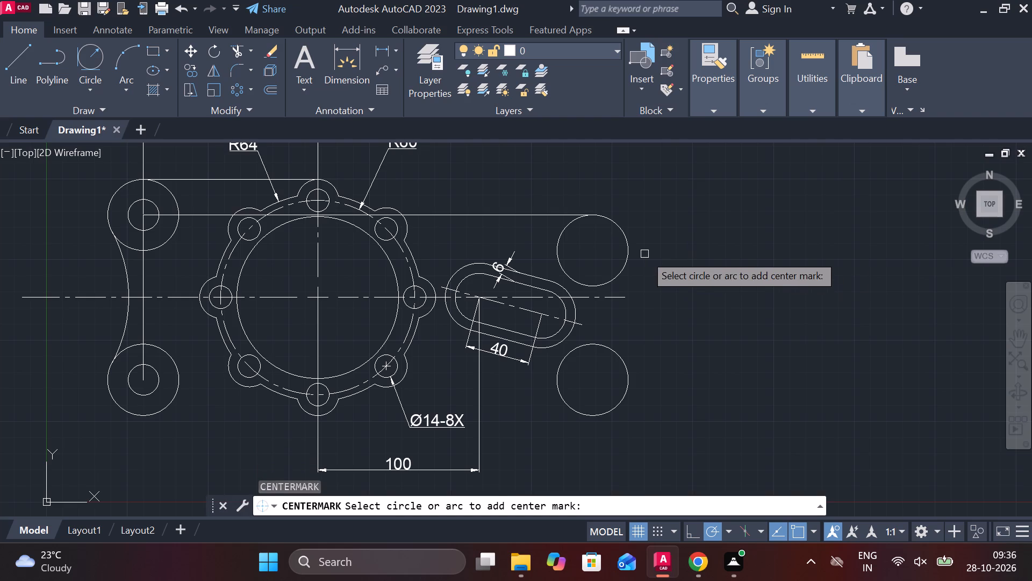
# Add centre marks to the upper and lower 22-radius circles beyond the slotted lobe.
pyautogui.click(624, 242)
pyautogui.click(624, 374)
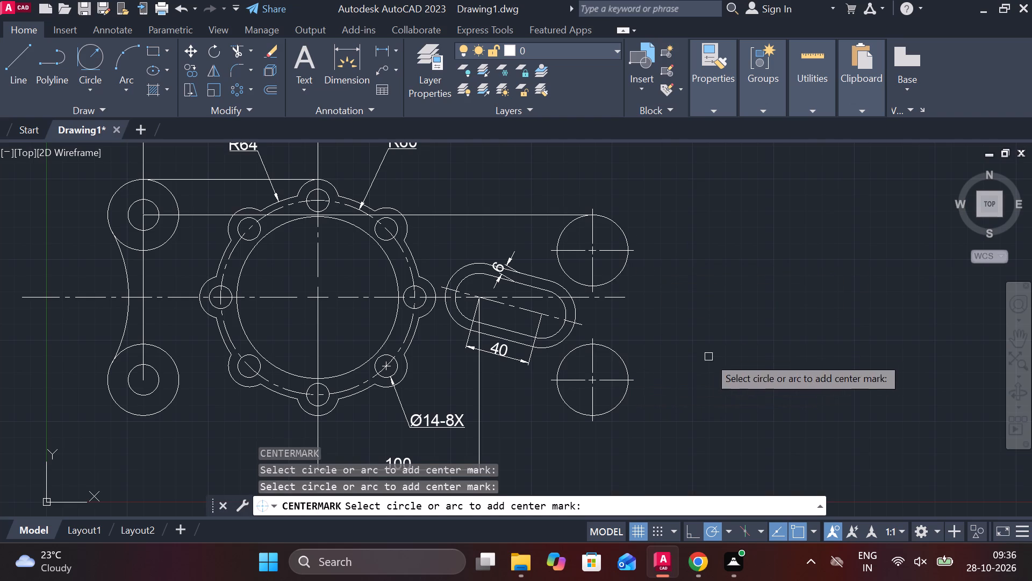
pyautogui.moveTo(714, 344); pyautogui.dragTo(705, 292, button='middle')
pyautogui.scroll(-1, 720, 301)
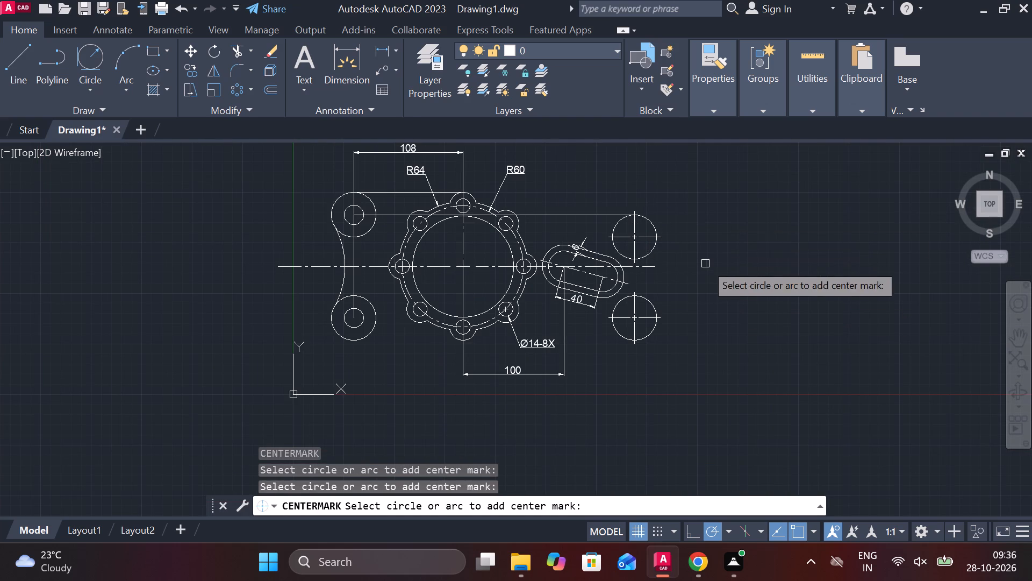
pyautogui.press('Escape')
# Load the DASHED linetype from acadiso.lin into the drawing.
pyautogui.click(721, 111)
pyautogui.click(804, 172)
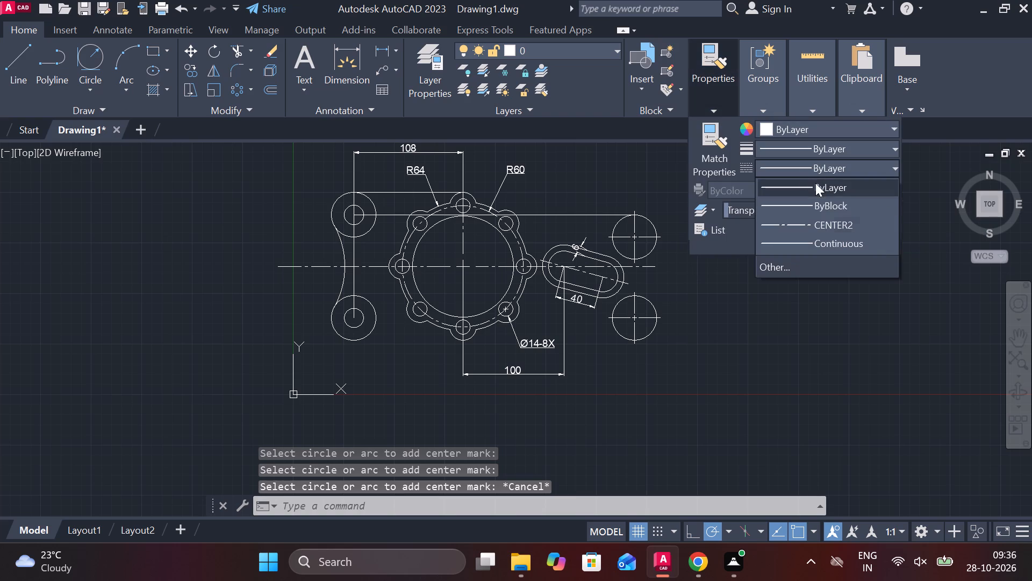
pyautogui.click(760, 261)
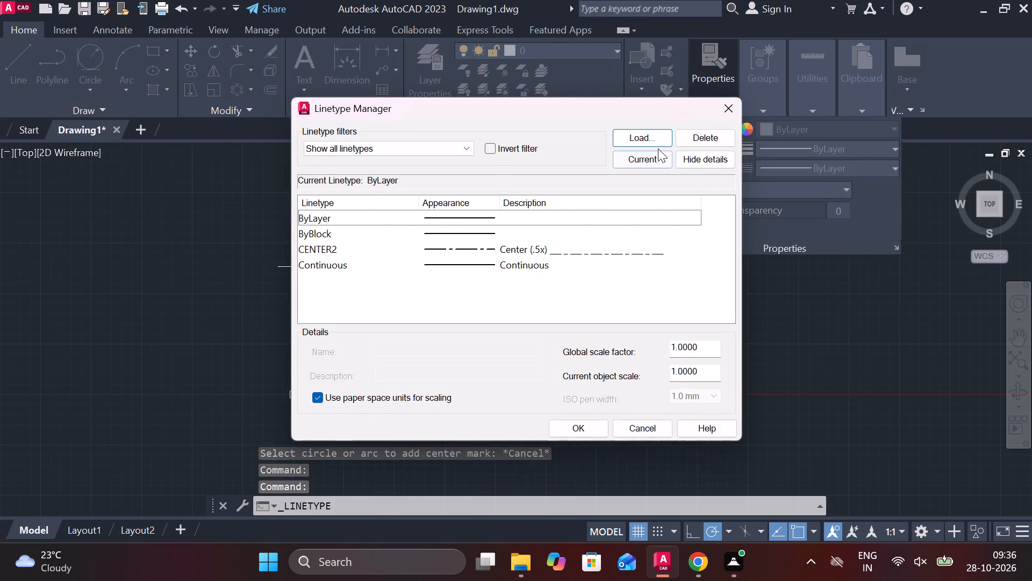
pyautogui.click(648, 141)
pyautogui.scroll(-3, 538, 256)
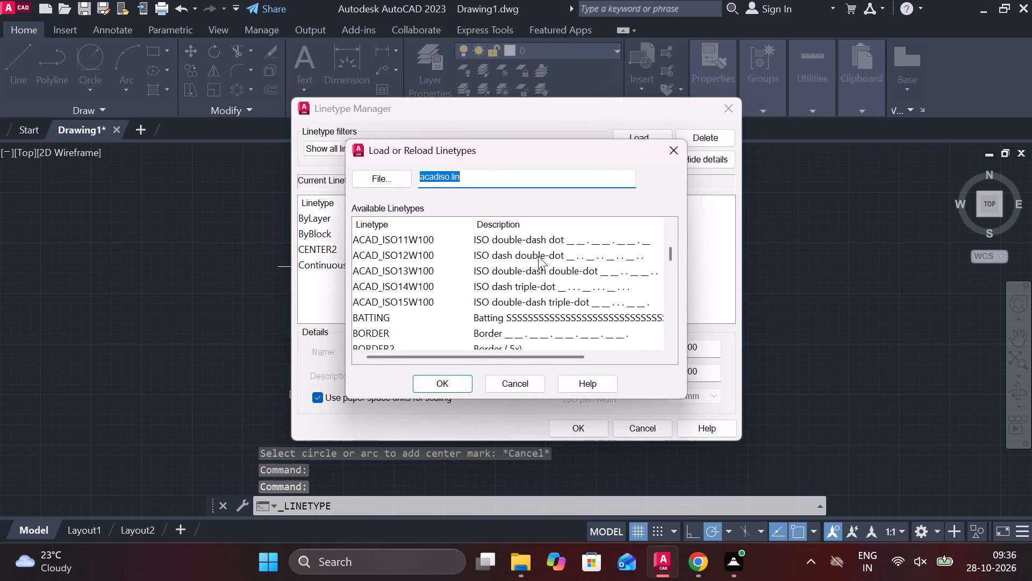
pyautogui.scroll(-3, 538, 256)
pyautogui.click(372, 327)
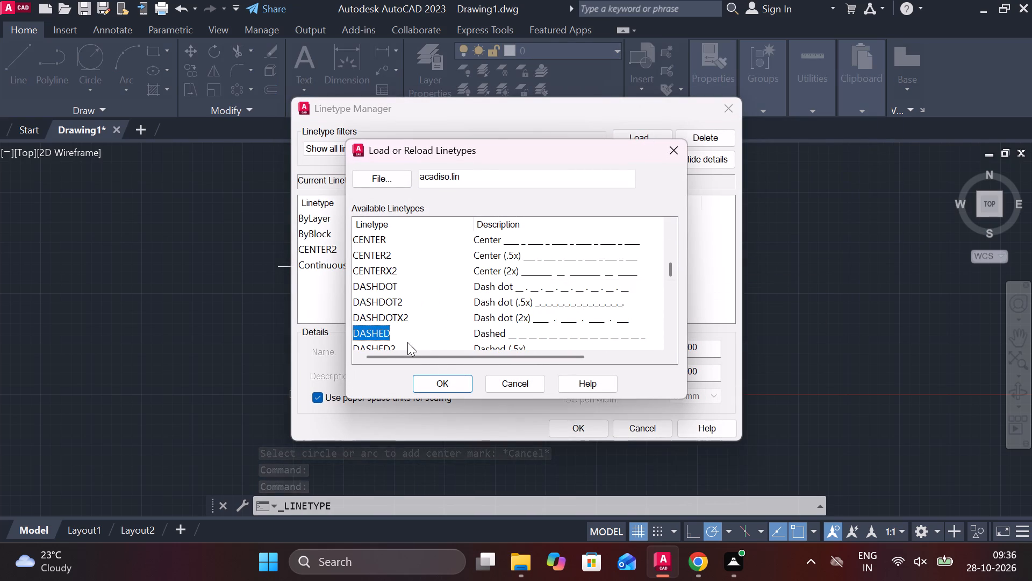
pyautogui.click(447, 384)
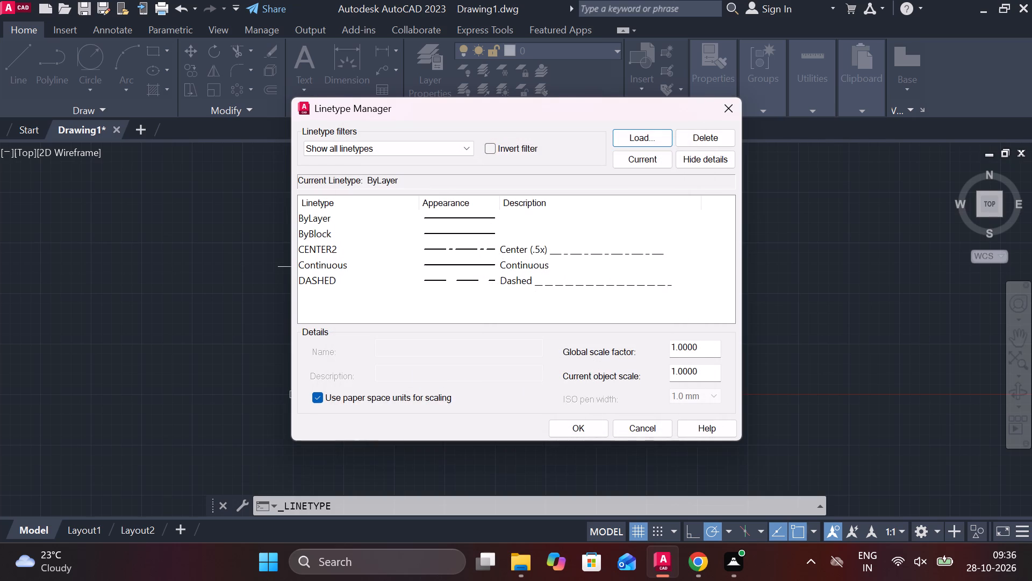
pyautogui.click(604, 428)
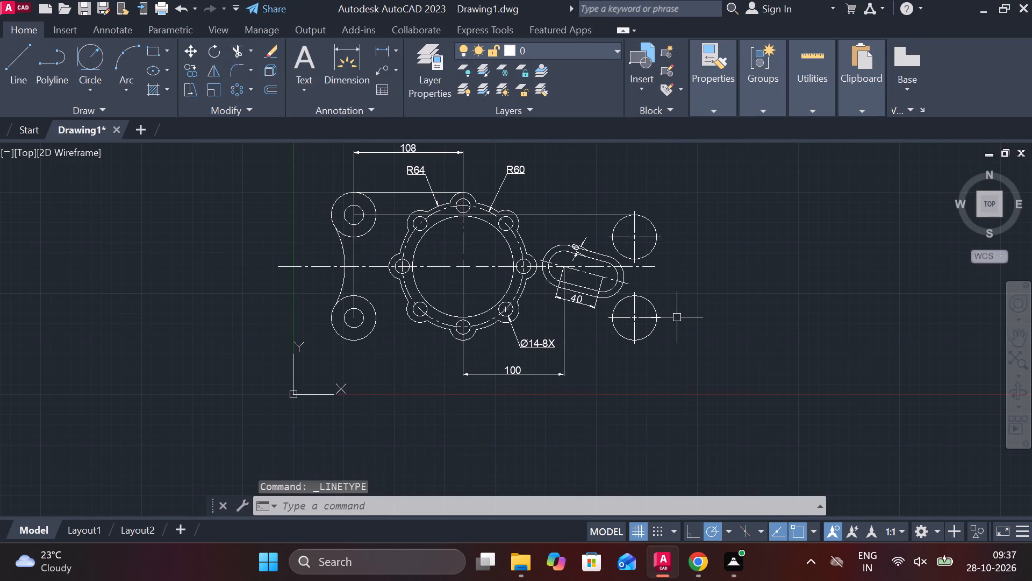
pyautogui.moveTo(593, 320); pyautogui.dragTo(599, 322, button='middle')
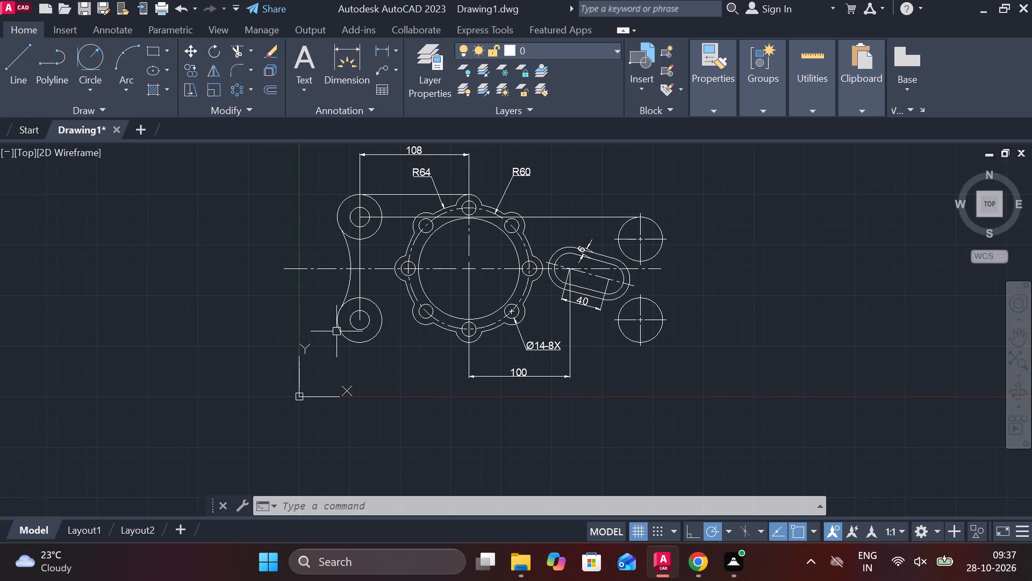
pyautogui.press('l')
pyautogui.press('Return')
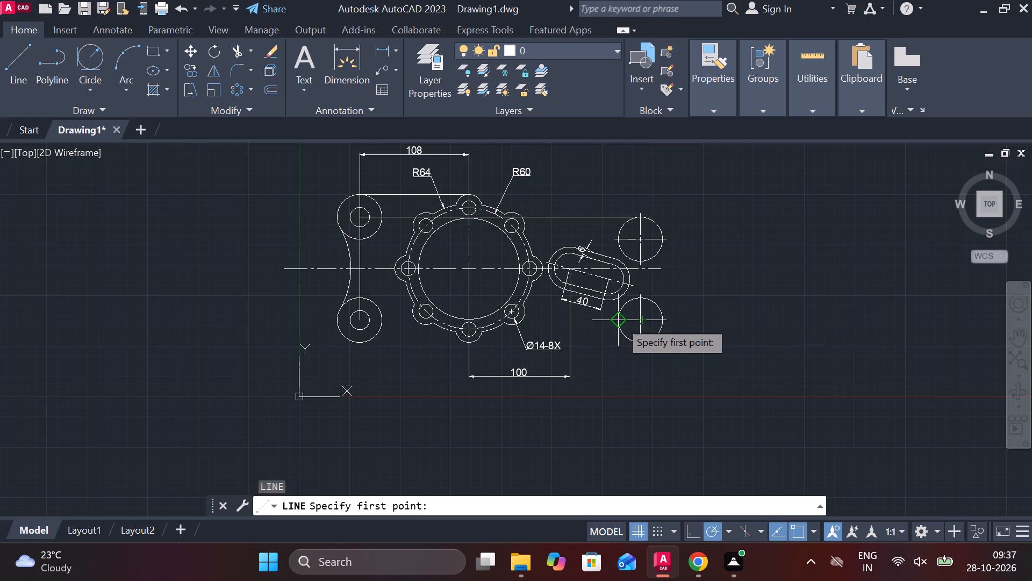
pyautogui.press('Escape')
# Stretch the horizontal centreline of the lower right-hand circle's centre mark leftward past the lower-left lobe.
pyautogui.scroll(2, 620, 321)
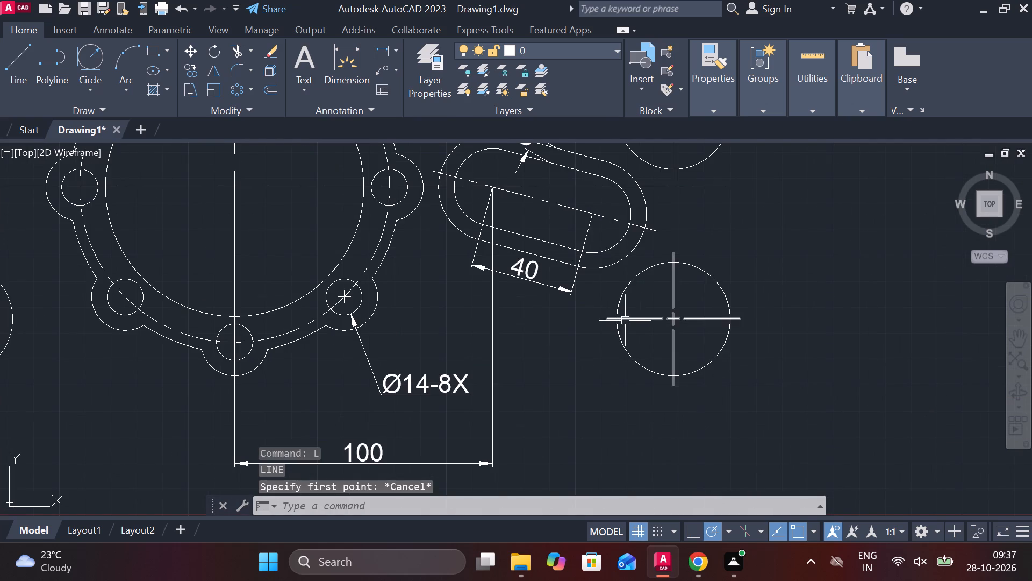
pyautogui.click(625, 321)
pyautogui.click(608, 319)
pyautogui.scroll(-2, 608, 319)
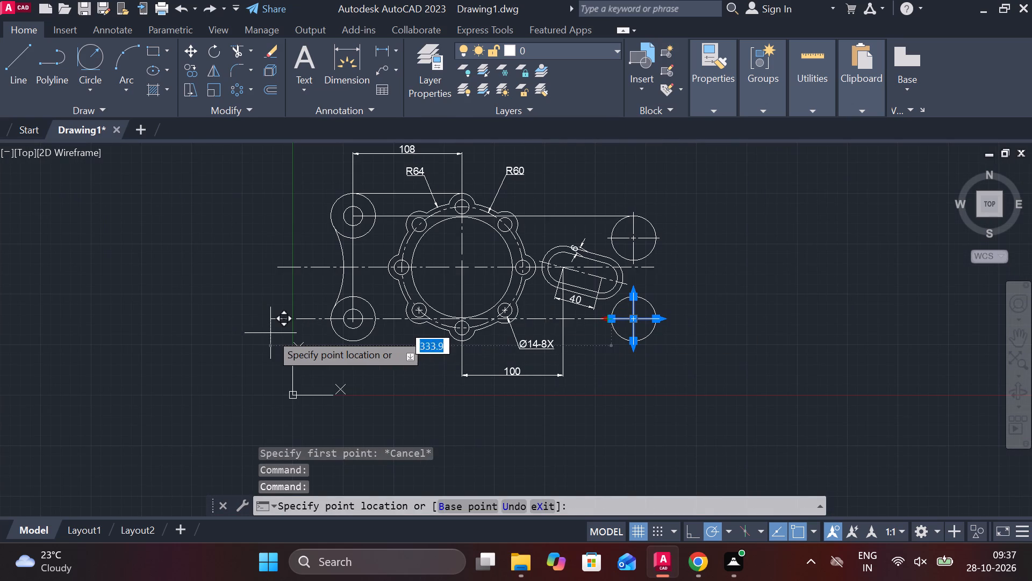
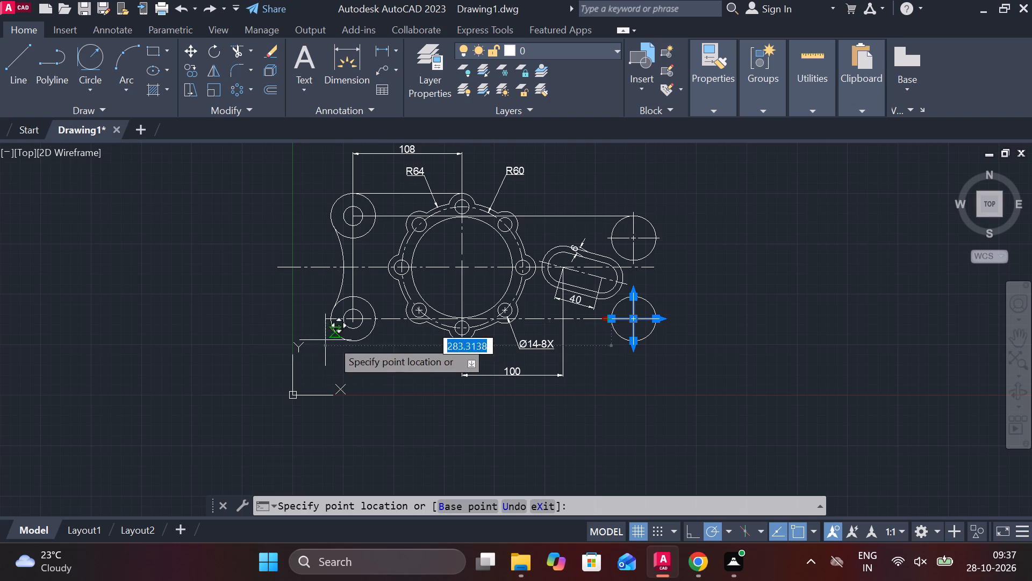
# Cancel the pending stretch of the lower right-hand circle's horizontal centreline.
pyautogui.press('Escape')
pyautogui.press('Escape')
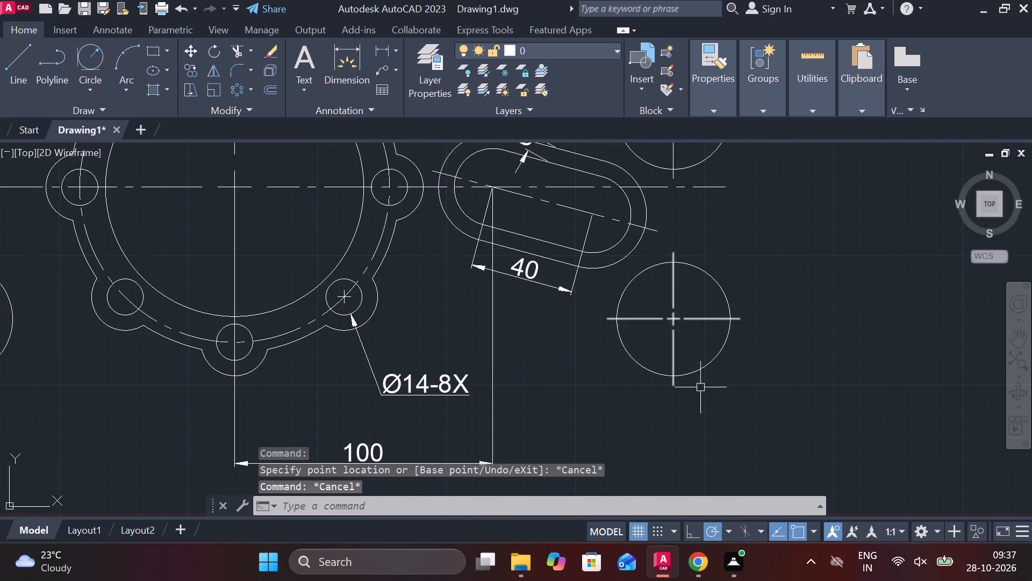
# Draw a line from the bottom quadrant of the lower right-hand 22-radius circle toward the lower-left lobe.
pyautogui.press('l')
pyautogui.press('Return')
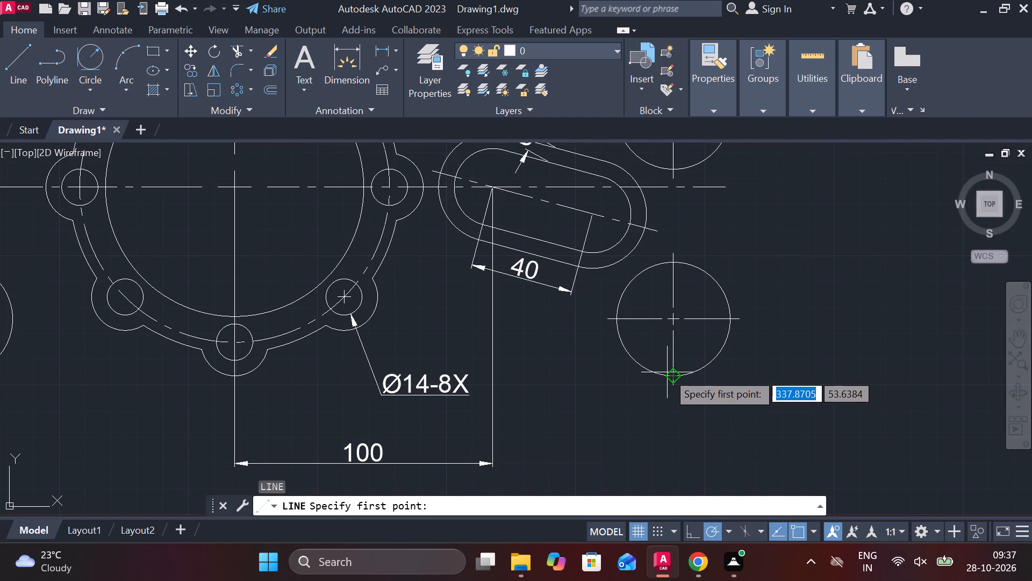
pyautogui.scroll(2, 686, 375)
pyautogui.click(656, 375)
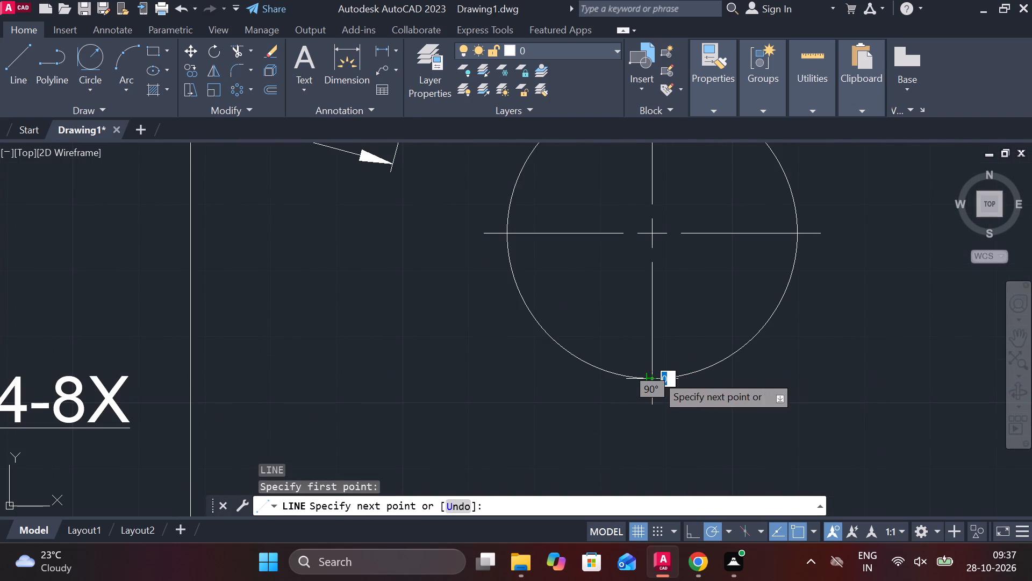
pyautogui.scroll(-3, 656, 375)
pyautogui.moveTo(228, 380); pyautogui.dragTo(434, 393, button='middle')
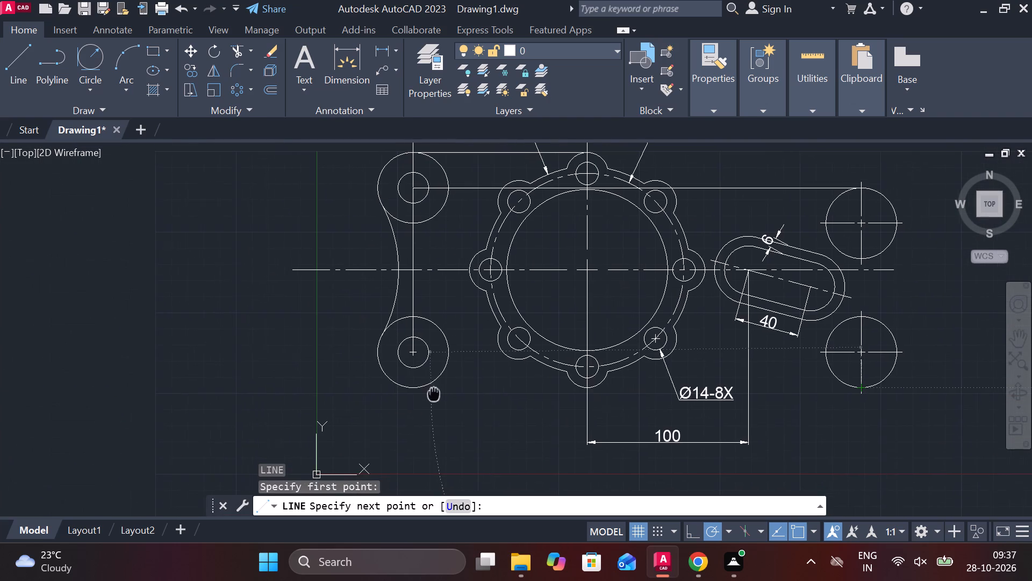
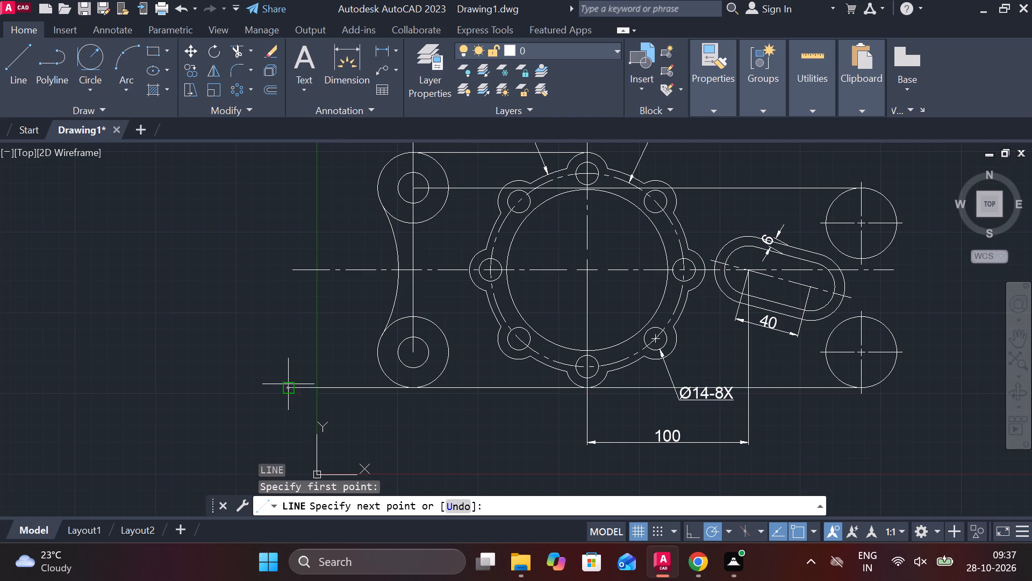
# End the line at the lower left and stretch the left-hand lobes' vertical centreline downward past that horizontal line.
pyautogui.press('Escape')
pyautogui.click(415, 304)
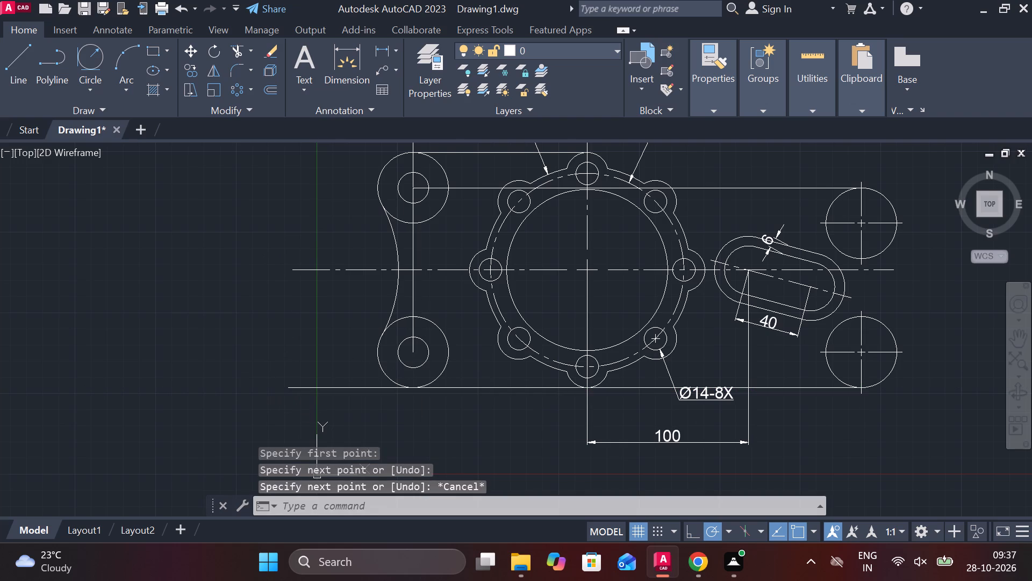
pyautogui.click(413, 352)
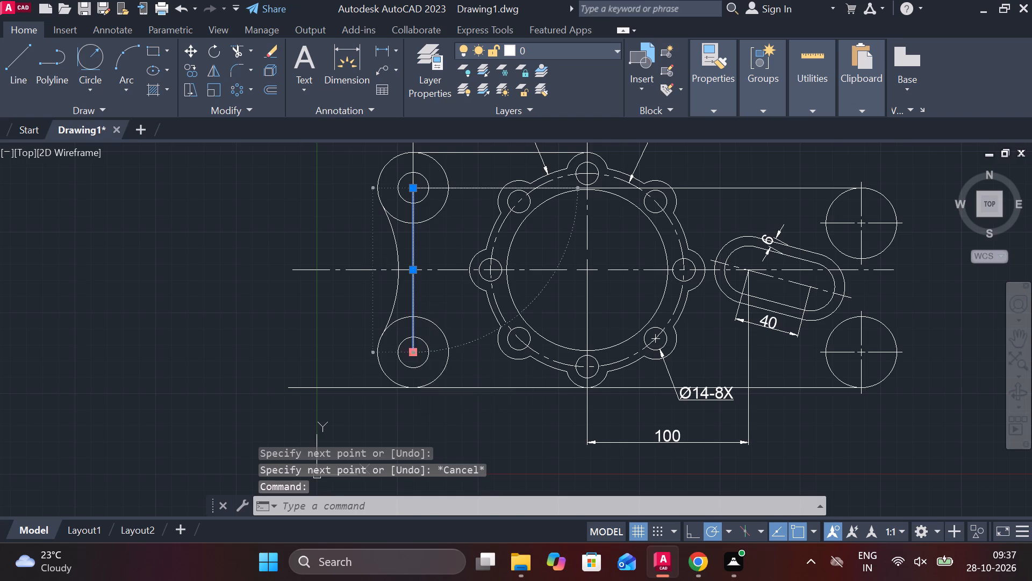
pyautogui.click(406, 440)
pyautogui.press('Escape')
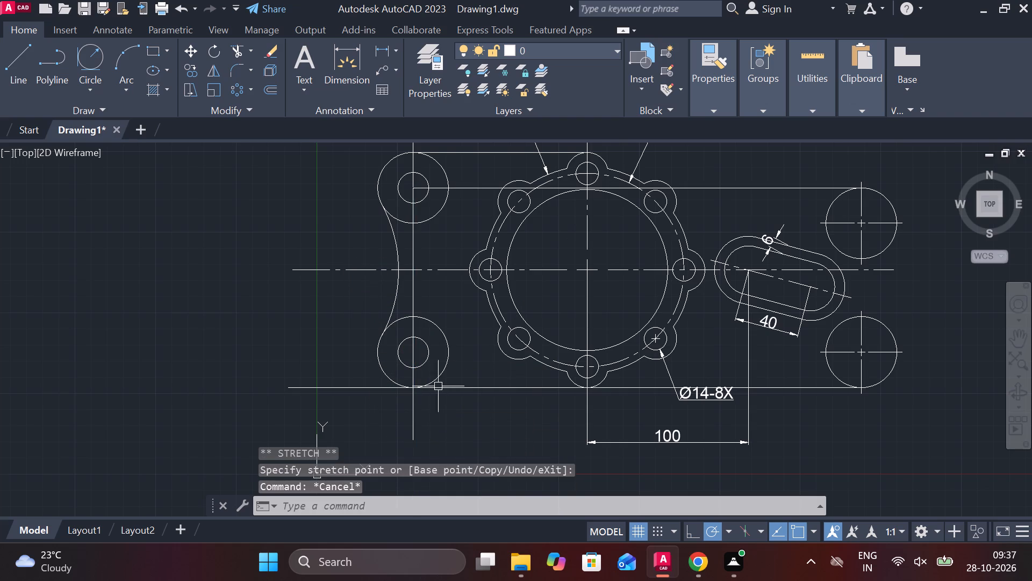
# Move the lower-left 22-radius circle and its inner hole straight down so their centre lies on the lower horizontal line.
pyautogui.doubleClick(441, 334)
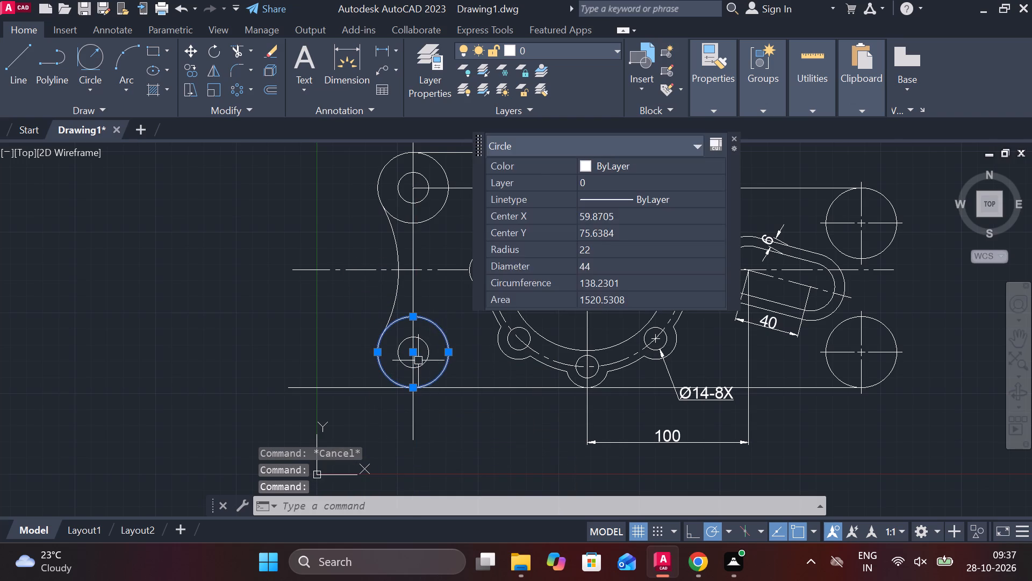
pyautogui.press('Escape')
pyautogui.click(427, 352)
pyautogui.click(438, 334)
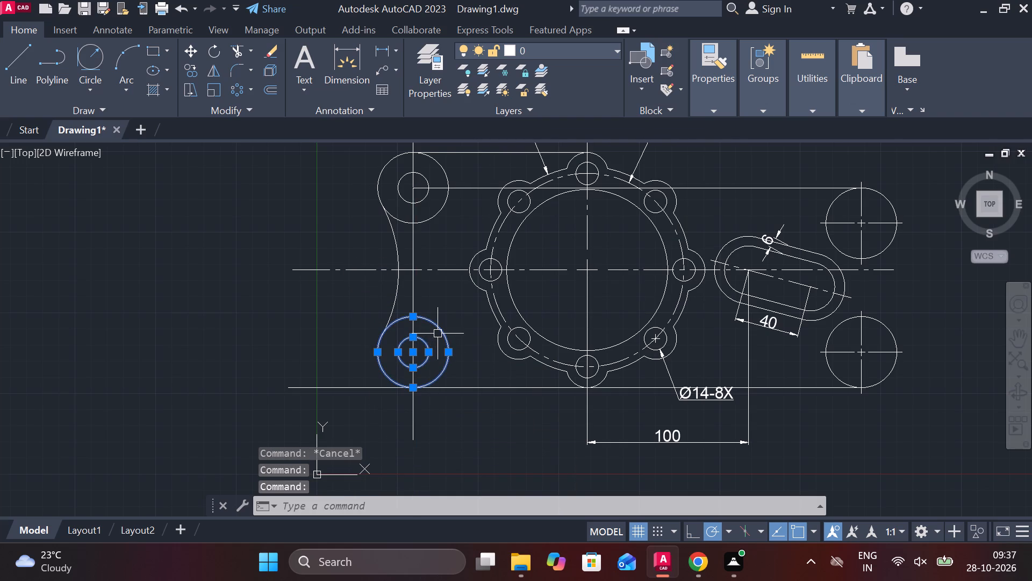
pyautogui.press('m')
pyautogui.press('Return')
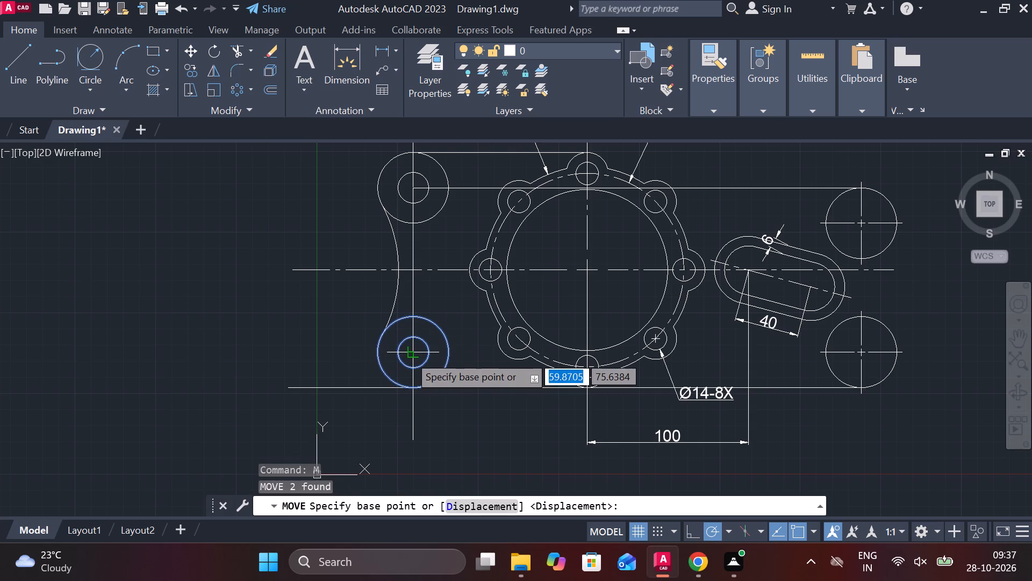
pyautogui.click(408, 355)
pyautogui.click(408, 385)
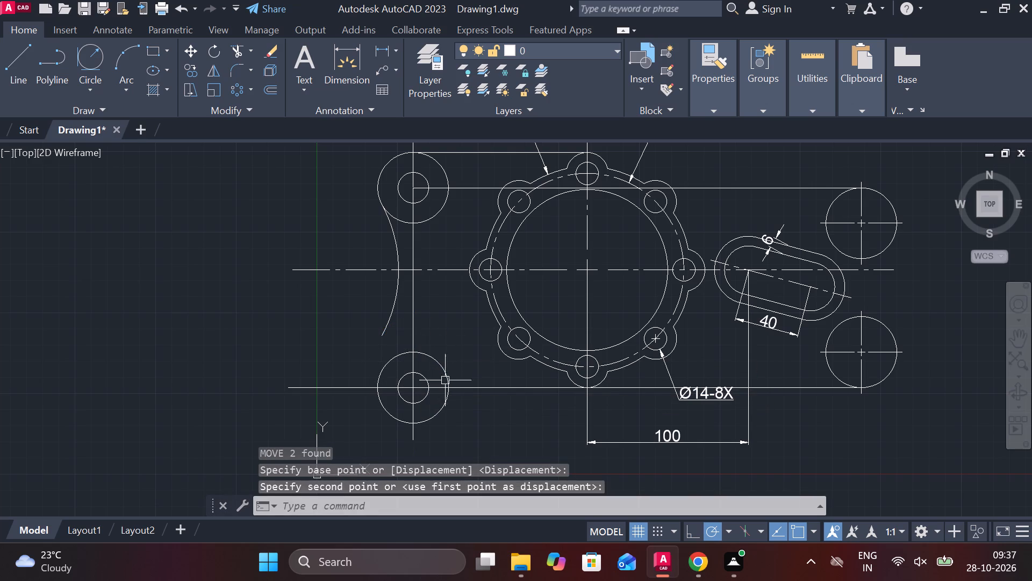
pyautogui.press('Escape')
# Erase the concave arc between the two left-hand lobes.
pyautogui.click(395, 301)
pyautogui.write('E')
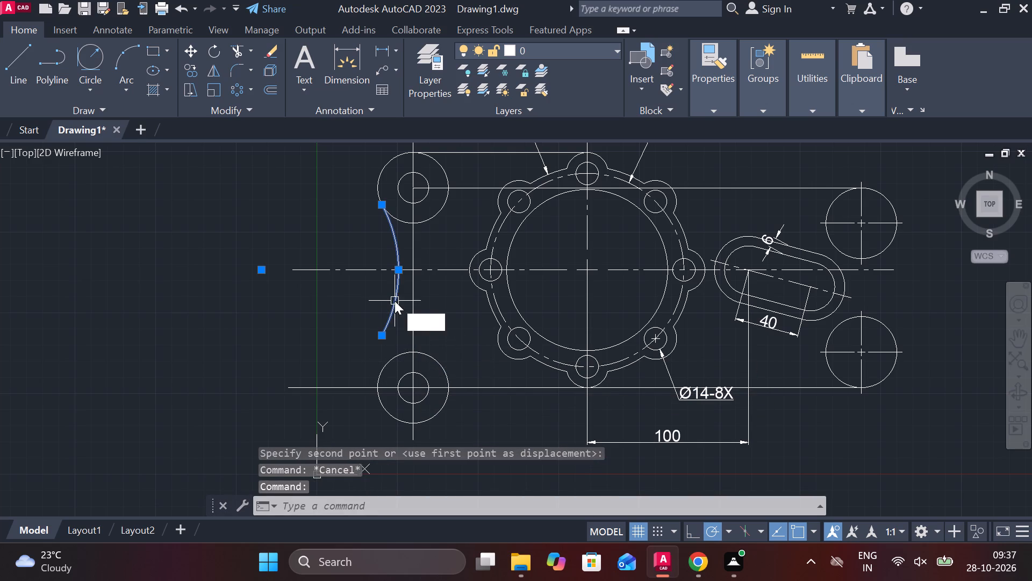
pyautogui.press('space')
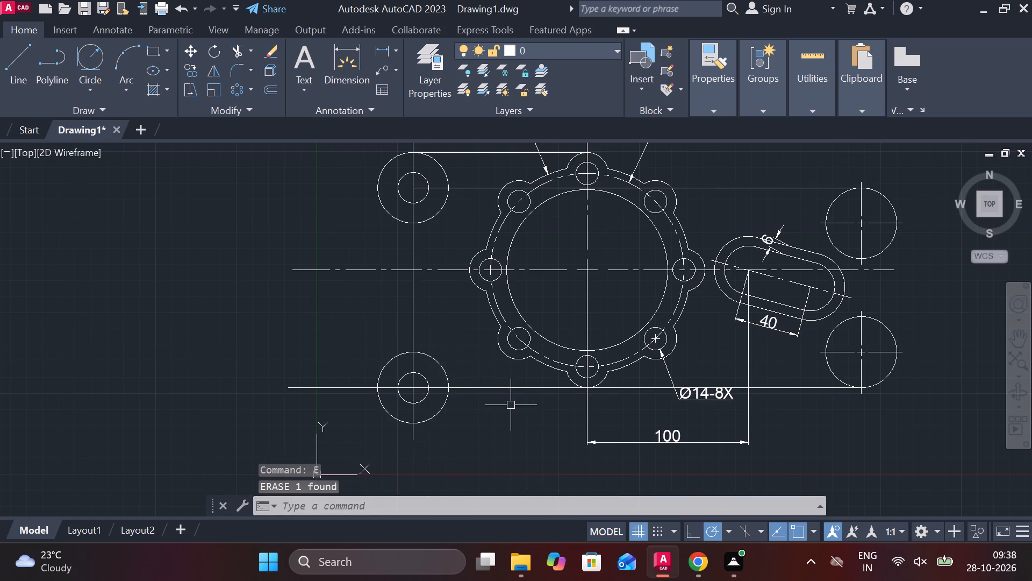
# Move the 100 dimension line further down below the plate.
pyautogui.moveTo(511, 405); pyautogui.dragTo(490, 382, button='middle')
pyautogui.moveTo(685, 420); pyautogui.dragTo(679, 362, button='middle')
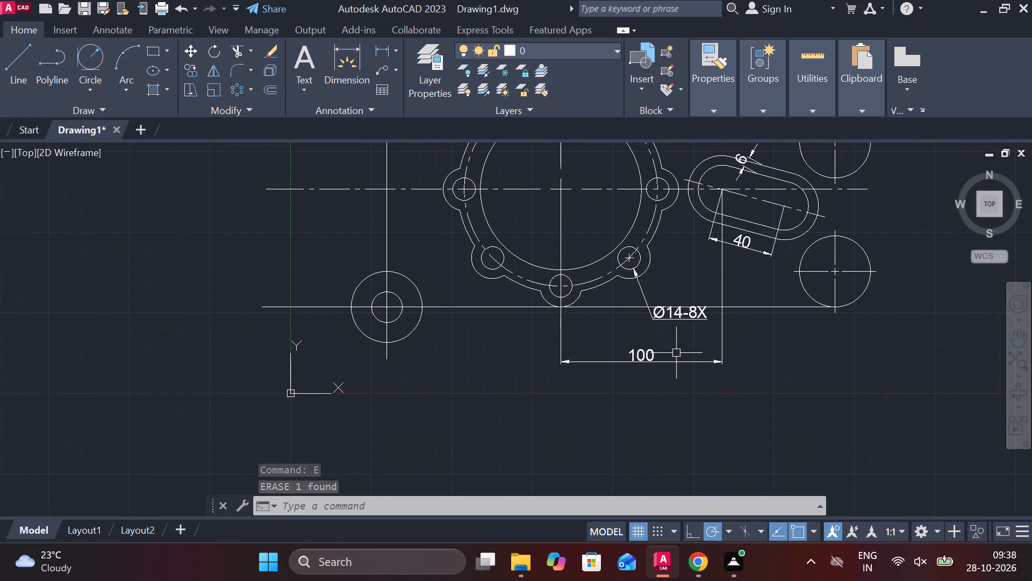
pyautogui.click(651, 355)
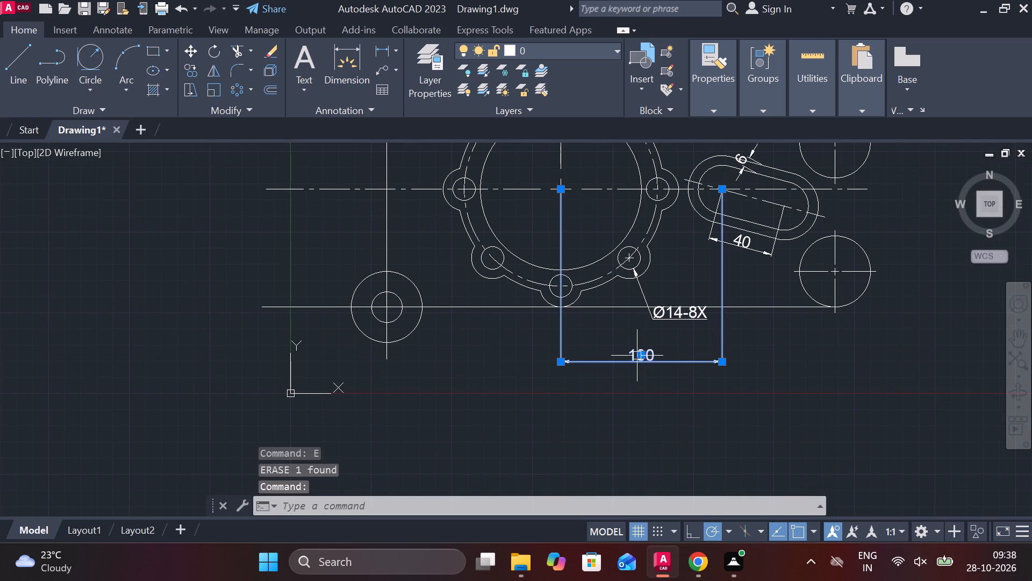
pyautogui.click(644, 353)
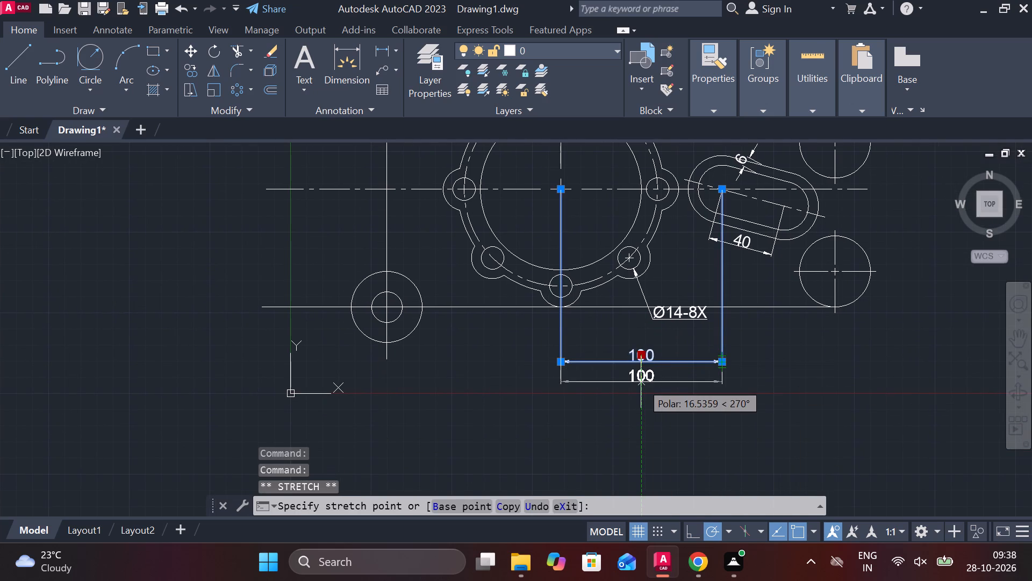
pyautogui.click(641, 382)
pyautogui.press('Escape')
# Move the Ø14-8X leader text down so it sits just above the 100 dimension, clear of the horizontal line.
pyautogui.click(665, 314)
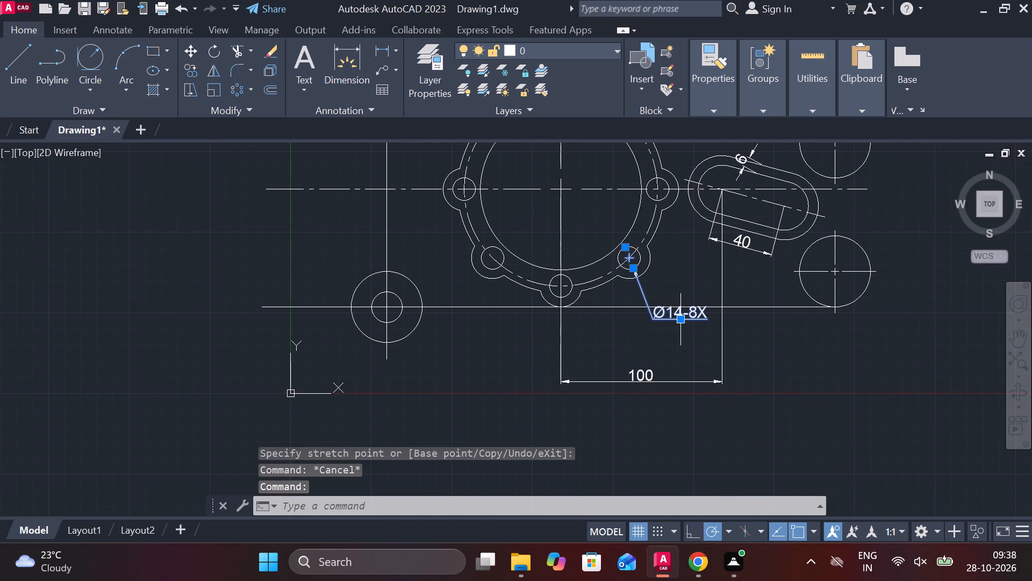
pyautogui.click(682, 320)
pyautogui.scroll(2, 672, 350)
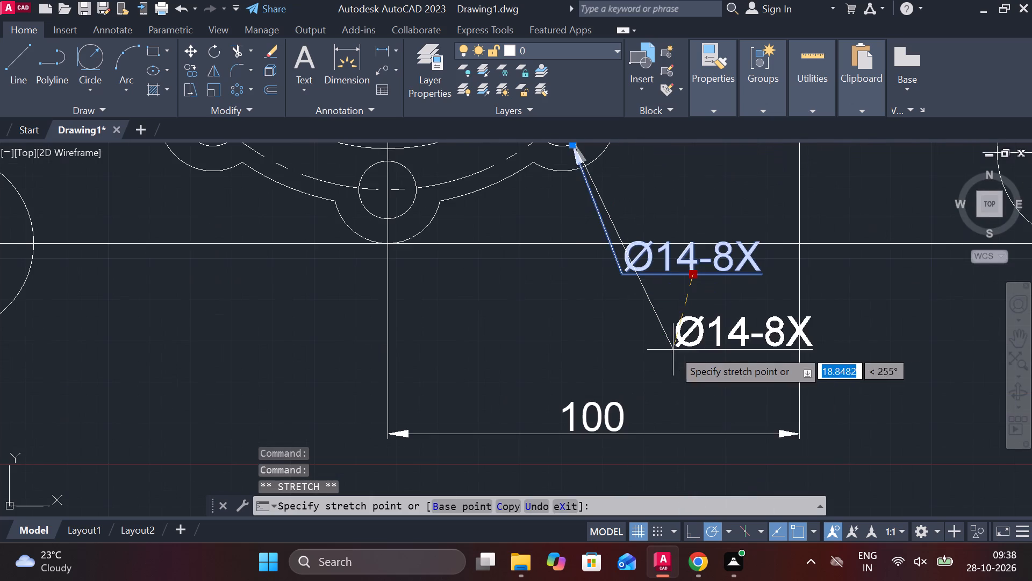
pyautogui.click(622, 364)
pyautogui.press('Escape')
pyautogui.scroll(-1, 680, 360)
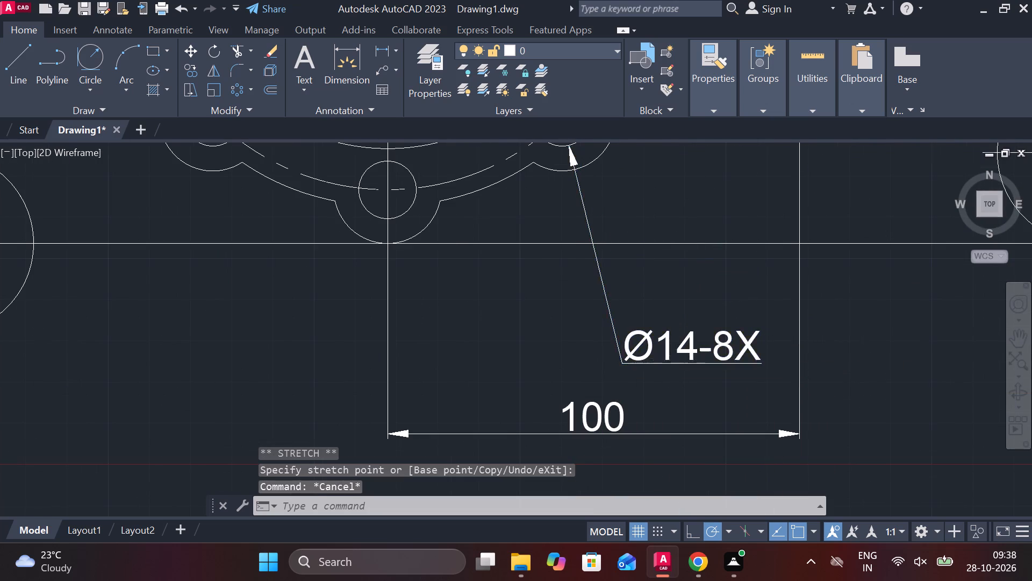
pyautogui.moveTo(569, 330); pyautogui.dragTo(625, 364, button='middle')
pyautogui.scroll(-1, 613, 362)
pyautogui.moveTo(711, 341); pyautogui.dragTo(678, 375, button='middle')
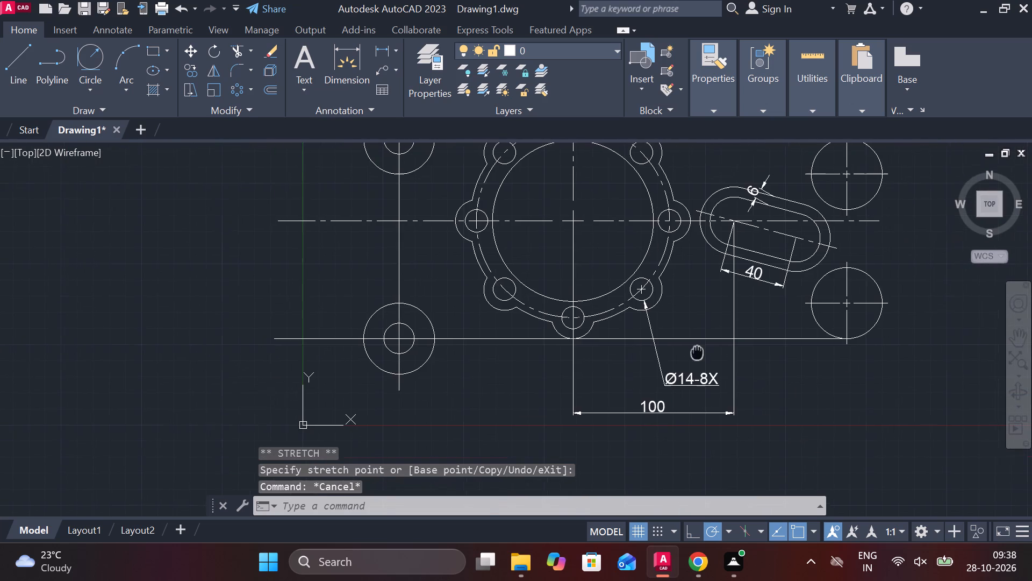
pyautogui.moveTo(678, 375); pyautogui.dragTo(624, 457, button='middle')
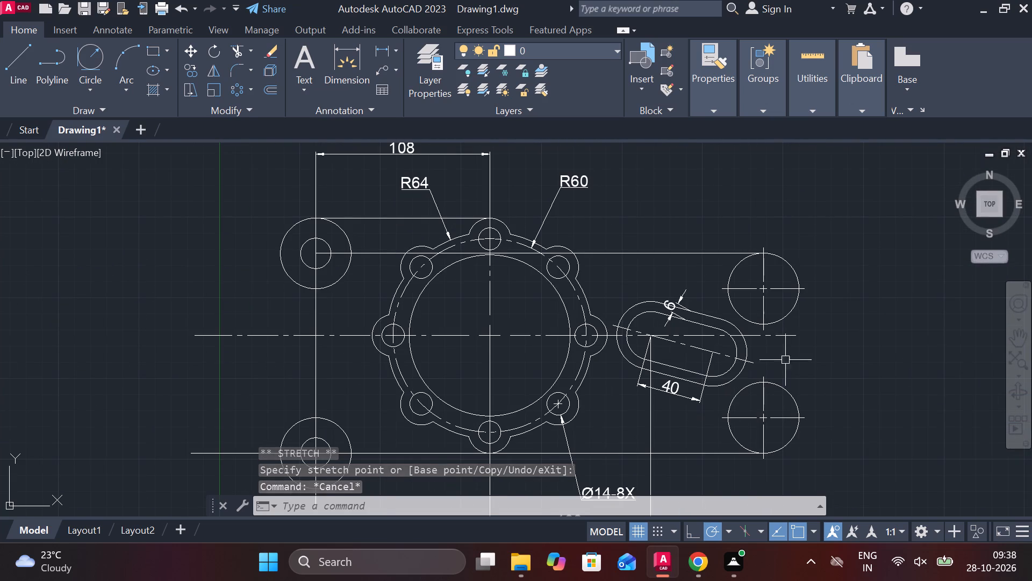
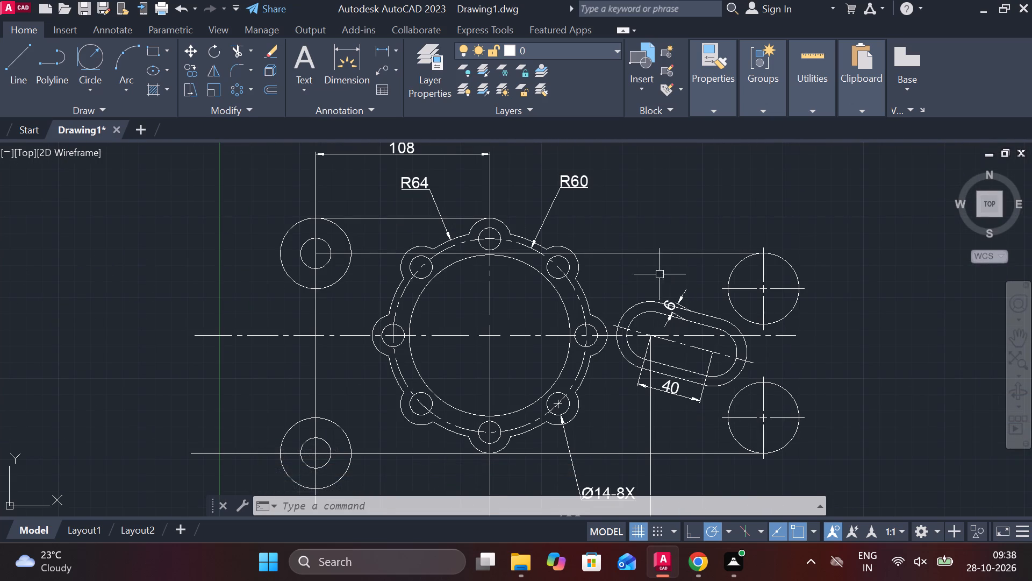
# Change the linetype of the upper and lower horizontal lines and the left-hand vertical line through the corner holes to DASHED.
pyautogui.click(603, 255)
pyautogui.click(315, 307)
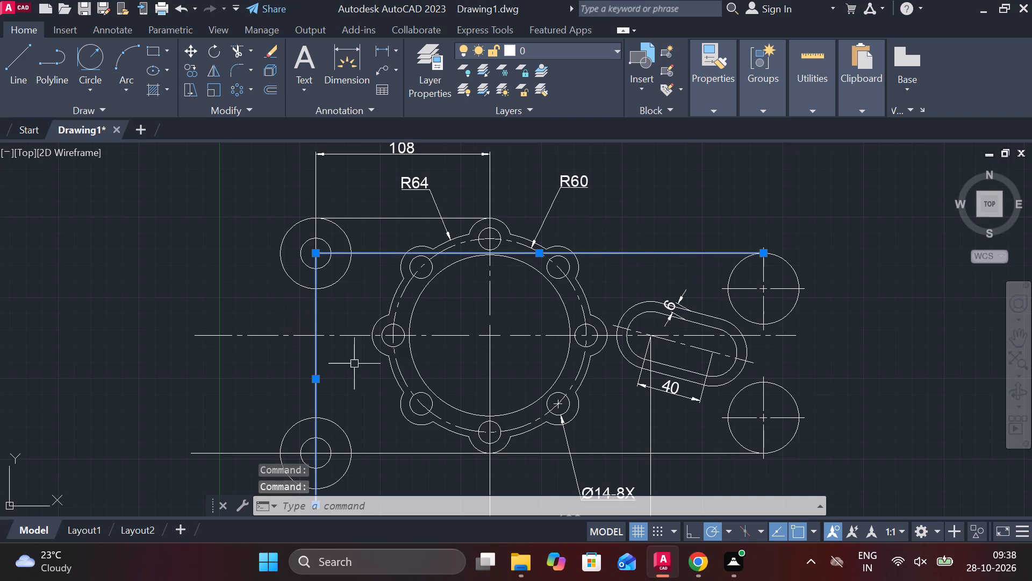
pyautogui.click(411, 456)
pyautogui.scroll(-1, 416, 452)
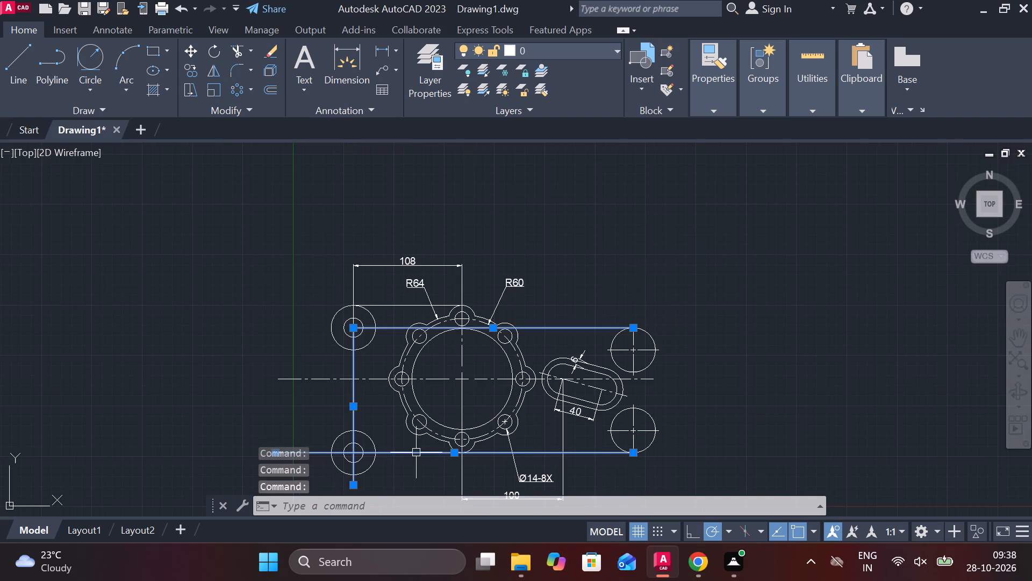
pyautogui.moveTo(416, 452); pyautogui.dragTo(434, 419, button='middle')
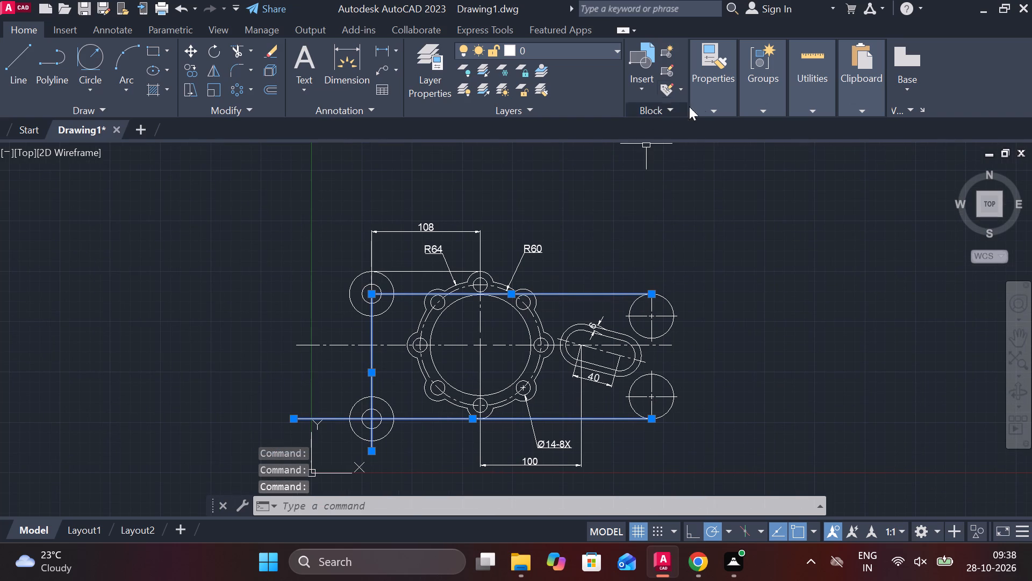
pyautogui.click(707, 109)
pyautogui.click(807, 171)
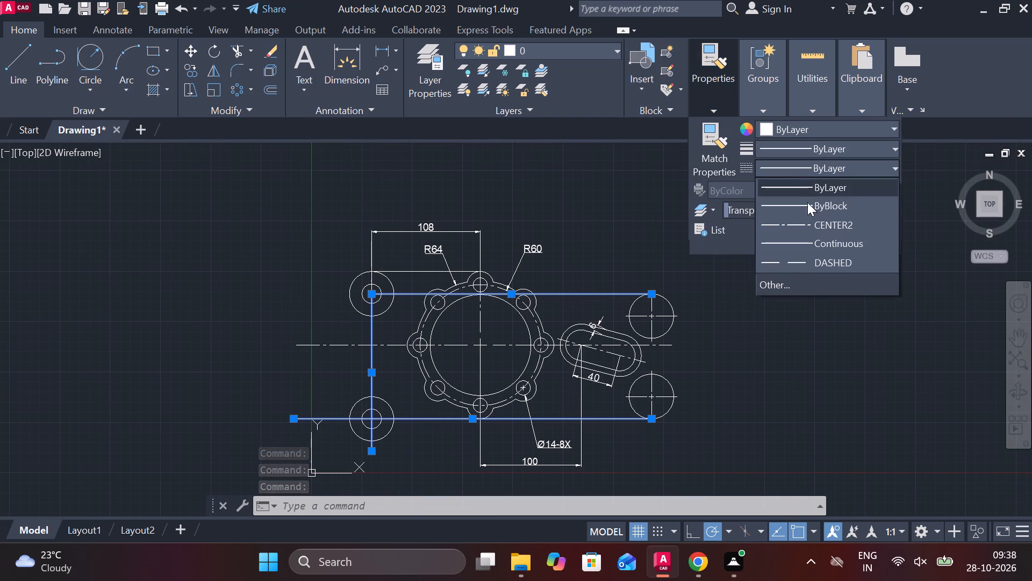
pyautogui.click(772, 261)
pyautogui.press('Escape')
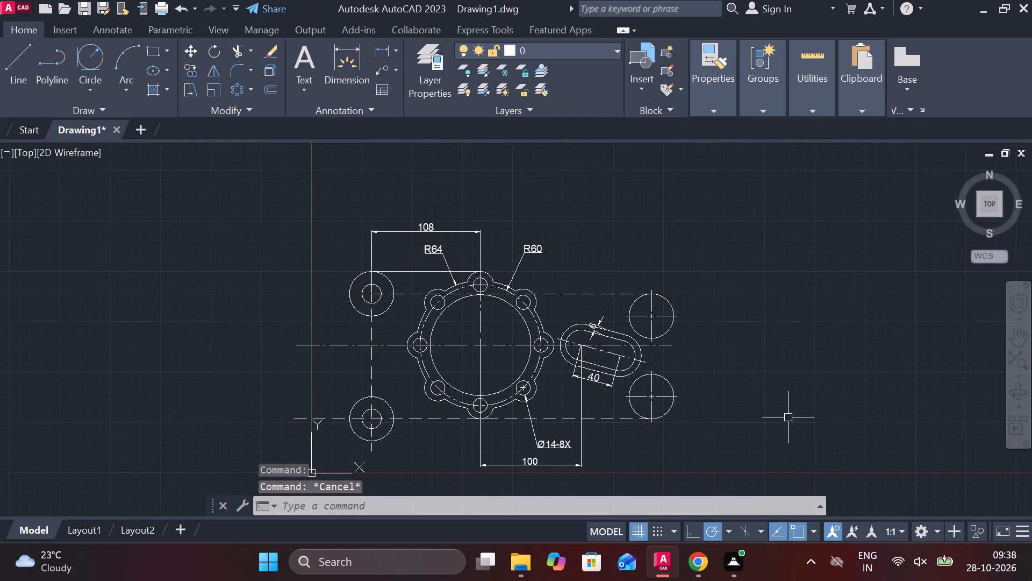
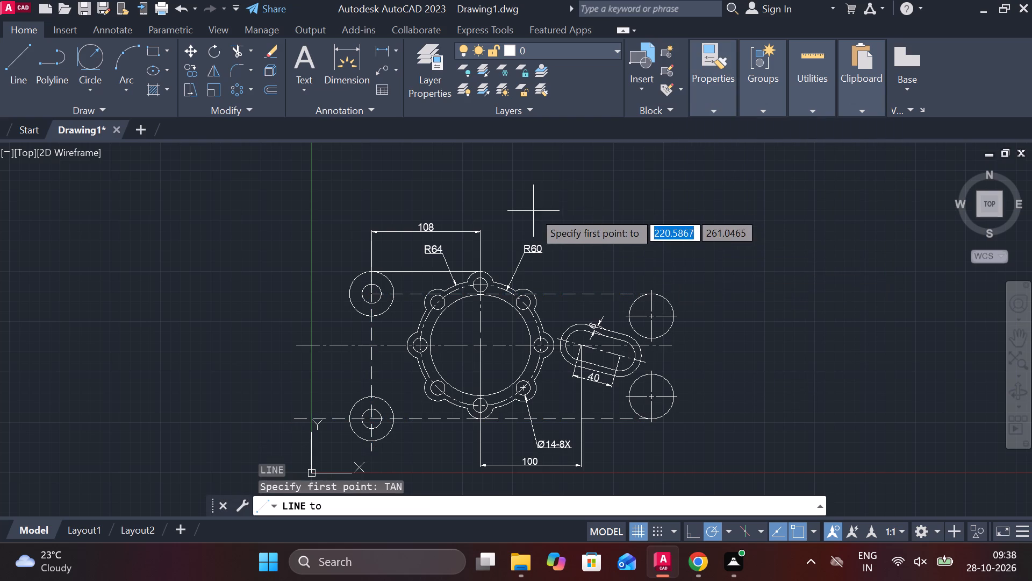
# Draw a tangent line from the top lobe of the flange ring to the top of the upper right-hand corner circle.
pyautogui.scroll(2, 533, 211)
pyautogui.click(411, 365)
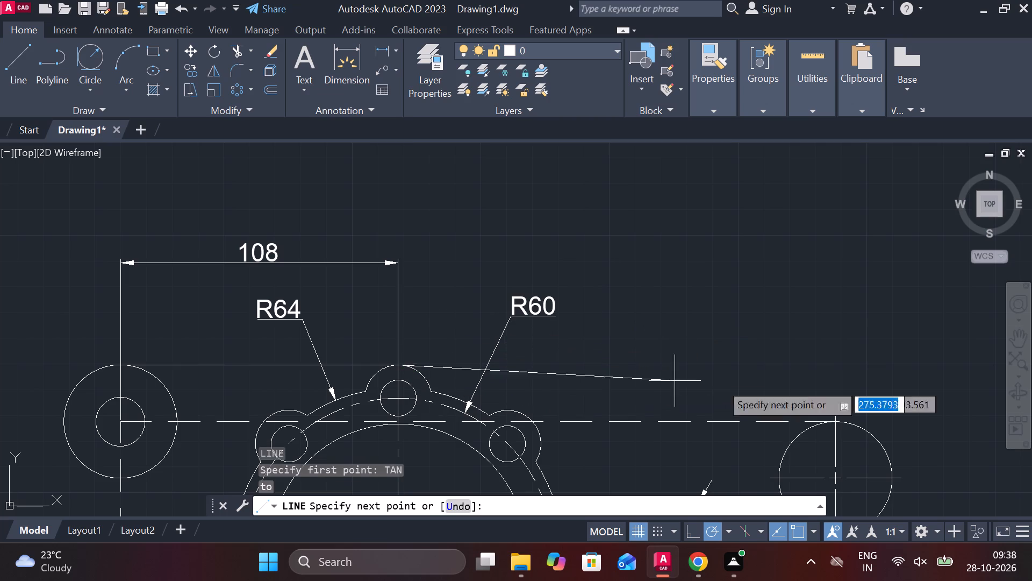
pyautogui.moveTo(847, 377); pyautogui.dragTo(778, 341, button='middle')
pyautogui.write('TAN')
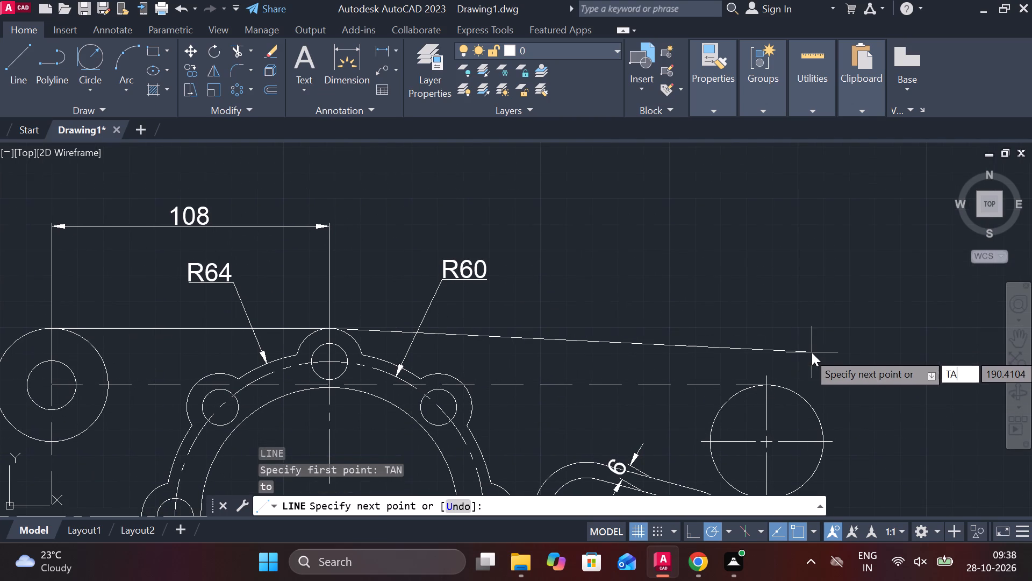
pyautogui.press('space')
pyautogui.click(782, 383)
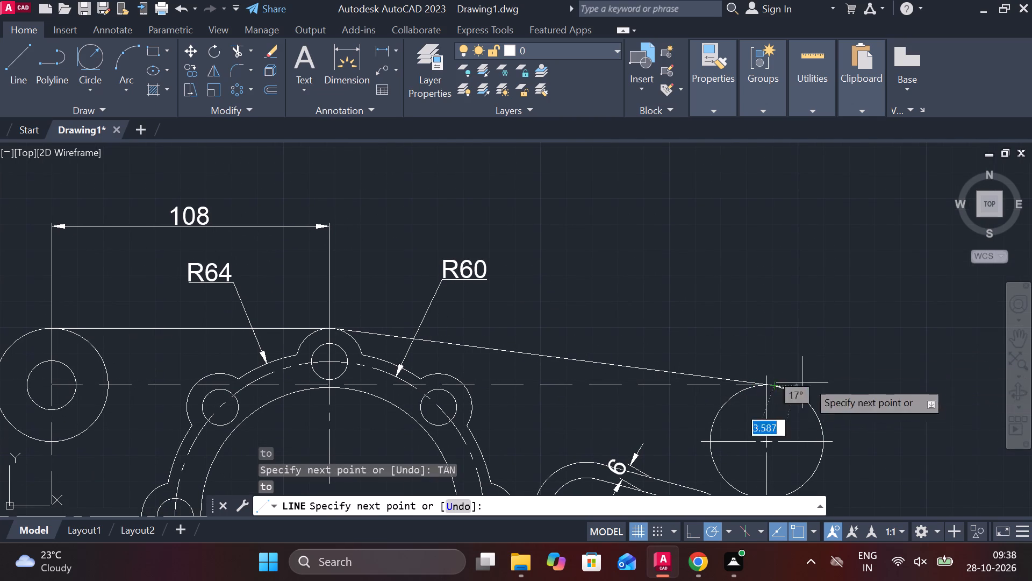
pyautogui.scroll(-1, 854, 362)
pyautogui.moveTo(864, 371); pyautogui.dragTo(802, 209, button='middle')
pyautogui.press('Escape')
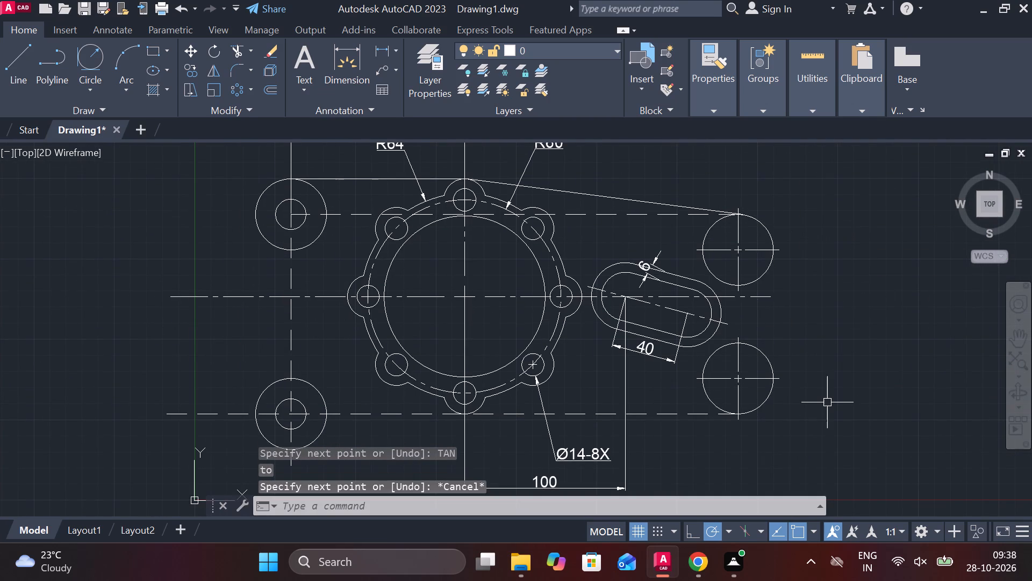
# Draw a tangent line from the underside of the lower left-hand corner circle to the lower right-hand corner circle.
pyautogui.press('l')
pyautogui.press('Return')
pyautogui.write('TAN')
pyautogui.press('Return')
pyautogui.moveTo(420, 434); pyautogui.dragTo(470, 405, button='middle')
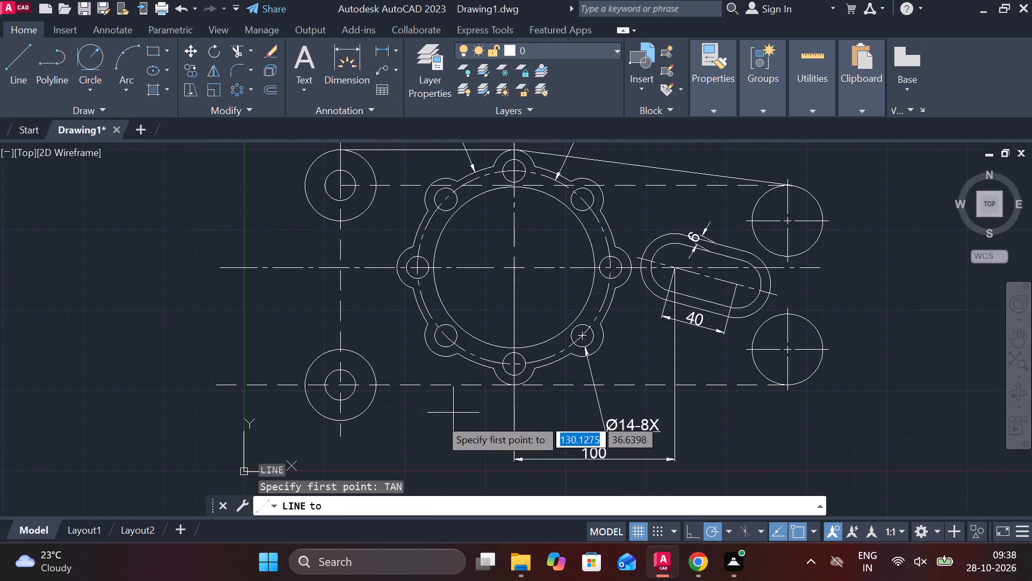
pyautogui.click(357, 423)
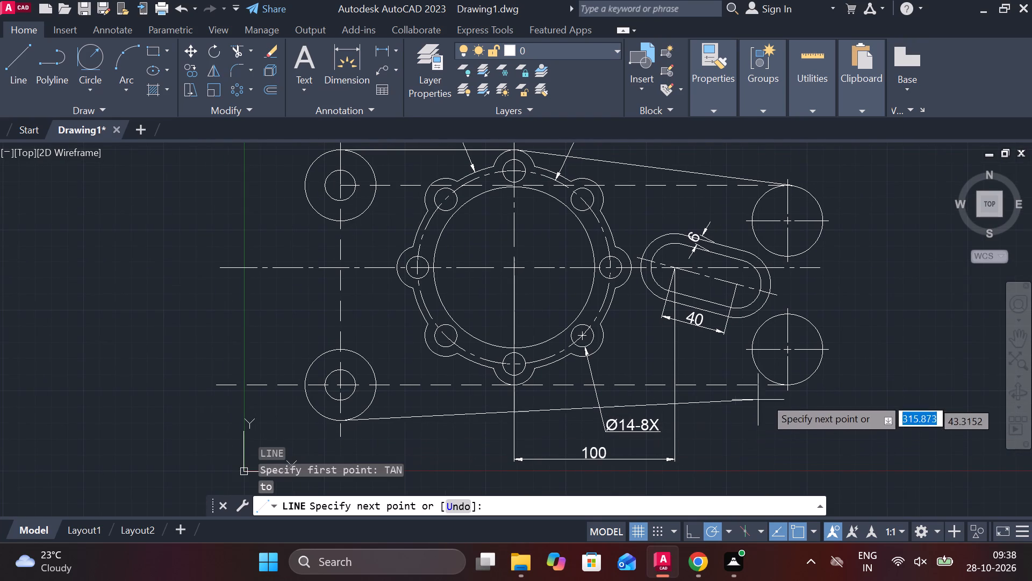
pyautogui.press('t')
pyautogui.write('AN')
pyautogui.press('space')
pyautogui.click(802, 384)
pyautogui.scroll(-1, 835, 392)
pyautogui.press('Escape')
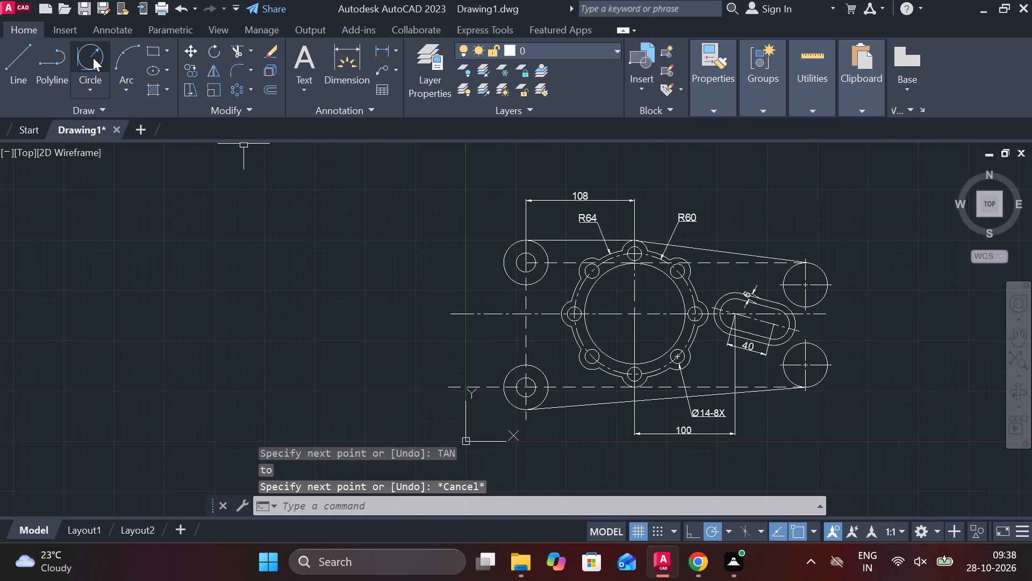
# Draw a radius 85 circle tangent to the outer circles of the two left-hand corner lobes.
pyautogui.click(93, 58)
pyautogui.click(500, 255)
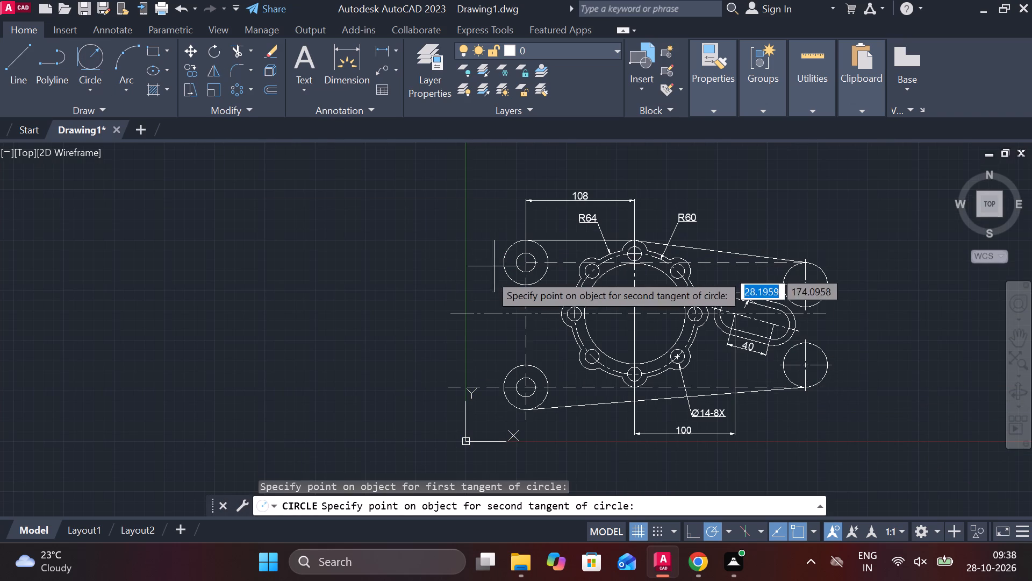
pyautogui.click(497, 365)
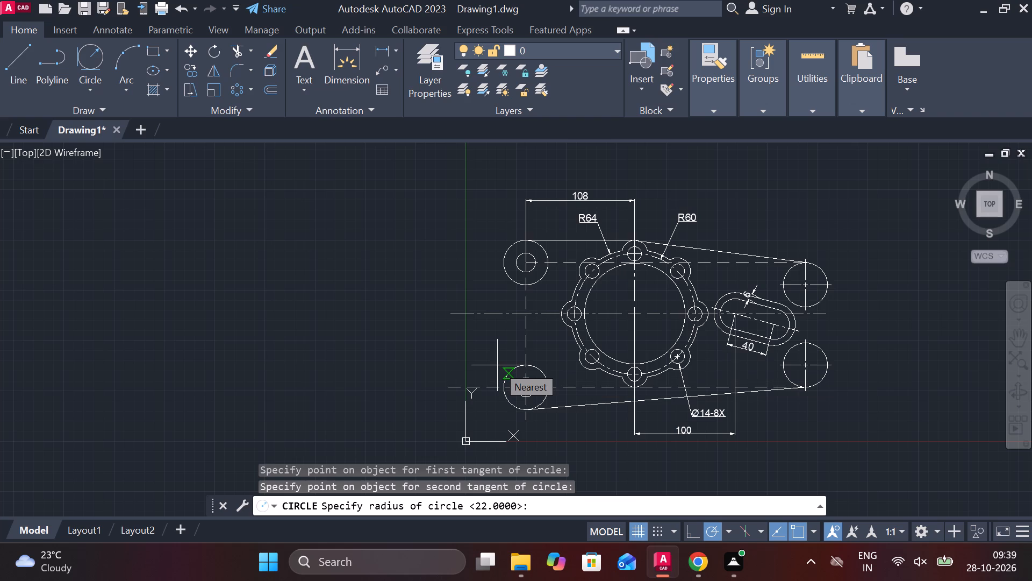
pyautogui.write('85')
pyautogui.press('Return')
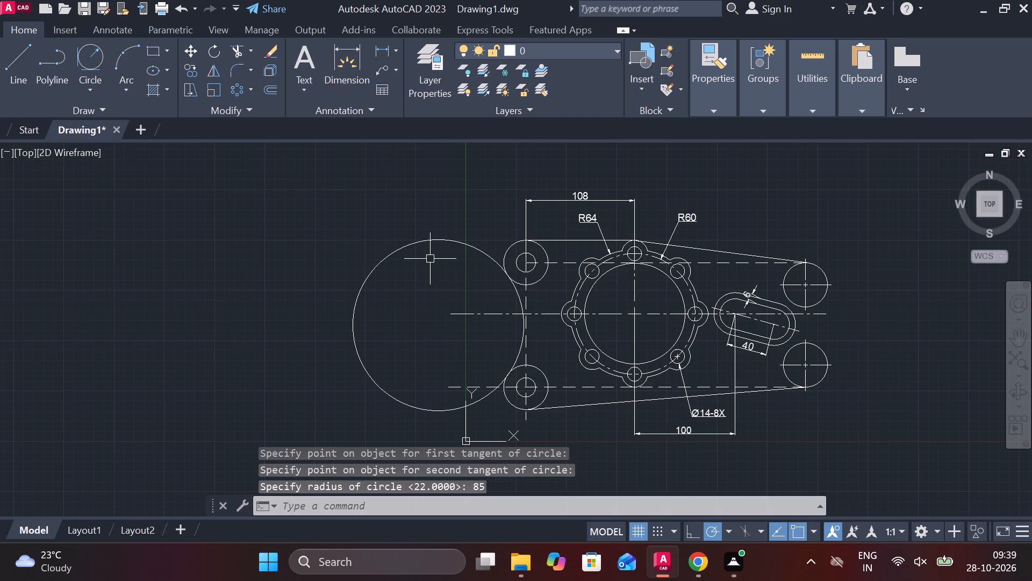
pyautogui.press('Escape')
# Trim the radius 85 circle to leave only the concave arc between the two left-hand corner lobes.
pyautogui.write('TR')
pyautogui.press('space')
pyautogui.moveTo(476, 221); pyautogui.dragTo(422, 270)
pyautogui.moveTo(419, 271); pyautogui.dragTo(366, 329)
pyautogui.moveTo(357, 340); pyautogui.dragTo(352, 344)
pyautogui.press('Escape')
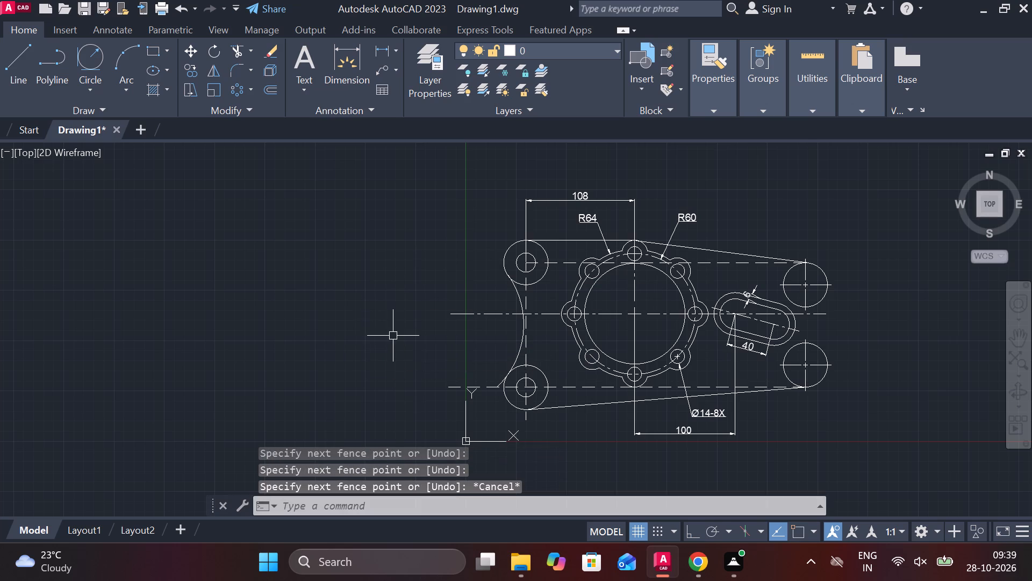
pyautogui.scroll(2, 519, 394)
pyautogui.press('space')
pyautogui.scroll(3, 448, 375)
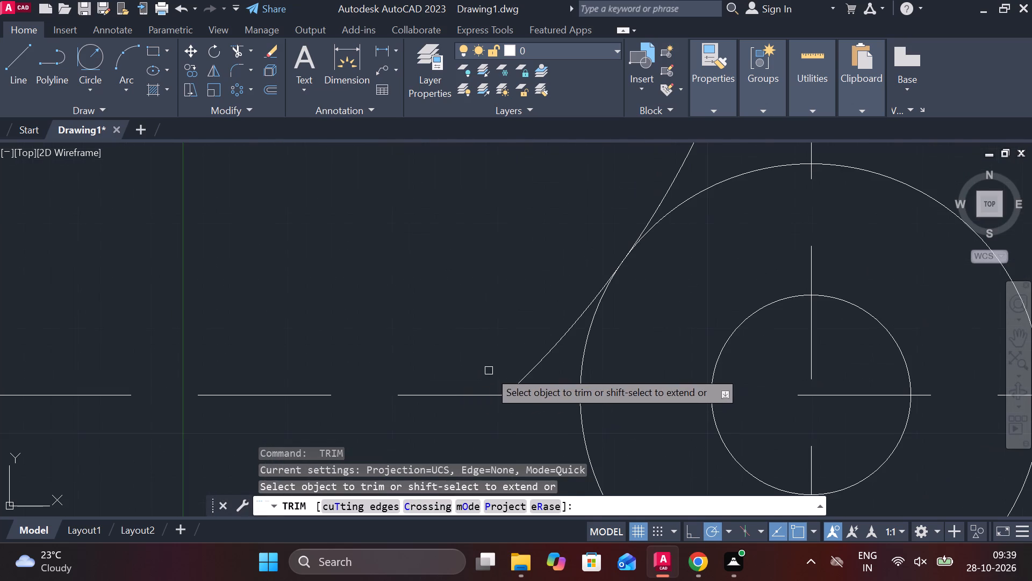
pyautogui.click(535, 363)
pyautogui.scroll(-3, 535, 363)
pyautogui.scroll(-1, 493, 246)
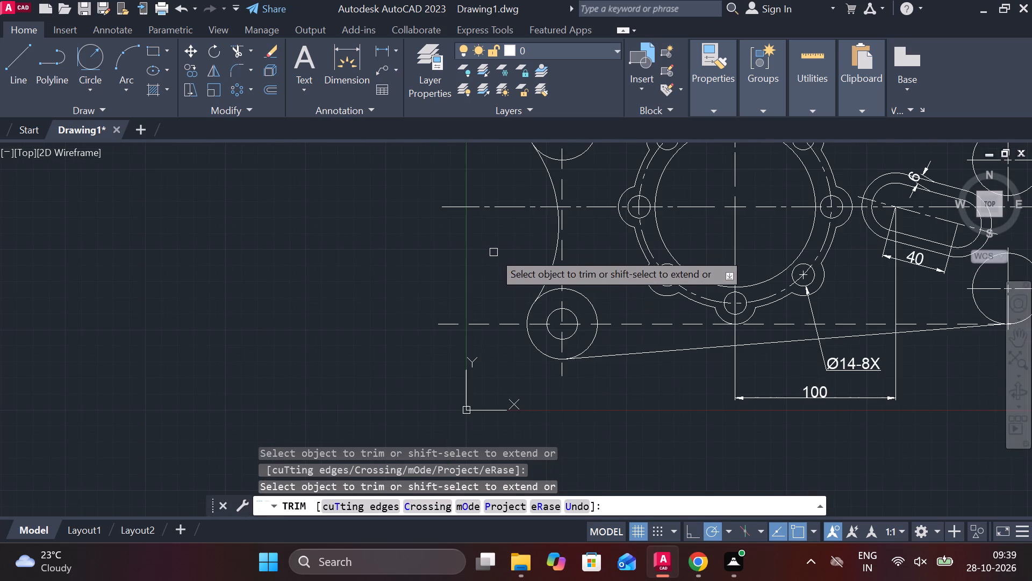
pyautogui.scroll(-2, 493, 253)
pyautogui.scroll(1, 690, 333)
pyautogui.moveTo(690, 333); pyautogui.dragTo(568, 345, button='middle')
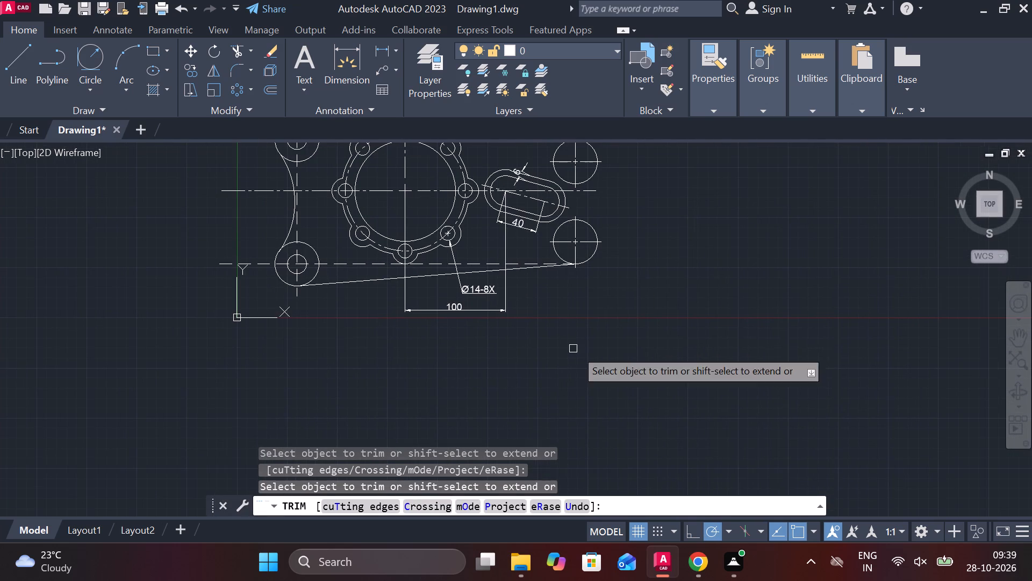
pyautogui.press('Escape')
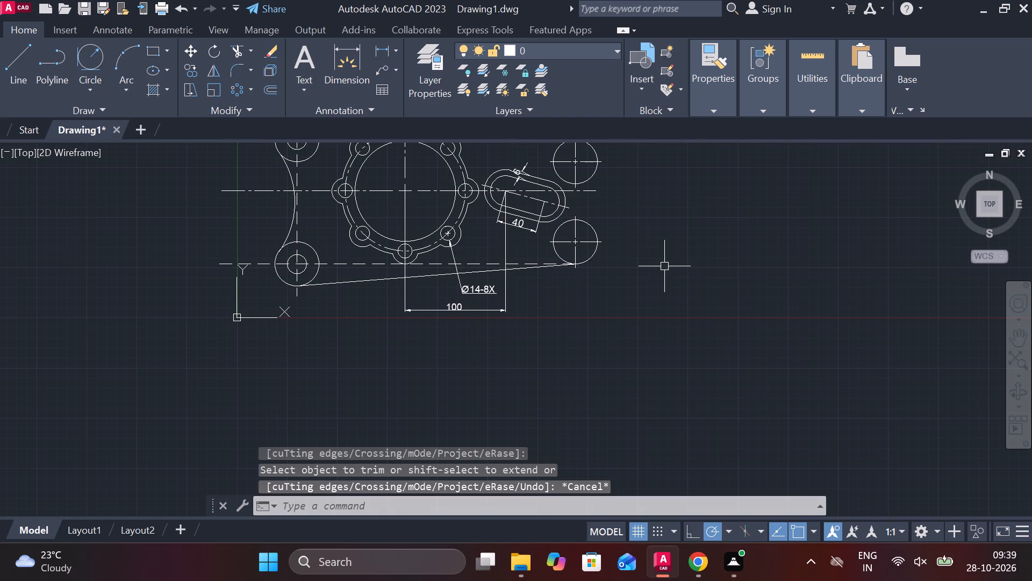
# Draw a radius 40 circle tangent to the outer sides of the two right-hand corner circles.
pyautogui.scroll(-1, 664, 266)
pyautogui.moveTo(650, 244); pyautogui.dragTo(656, 307, button='middle')
pyautogui.scroll(2, 642, 249)
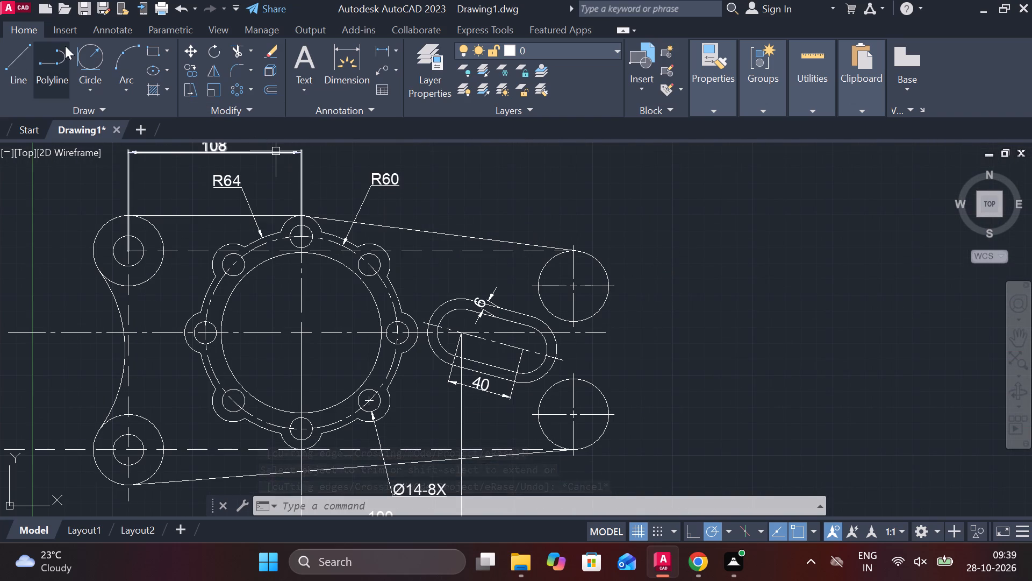
pyautogui.click(90, 60)
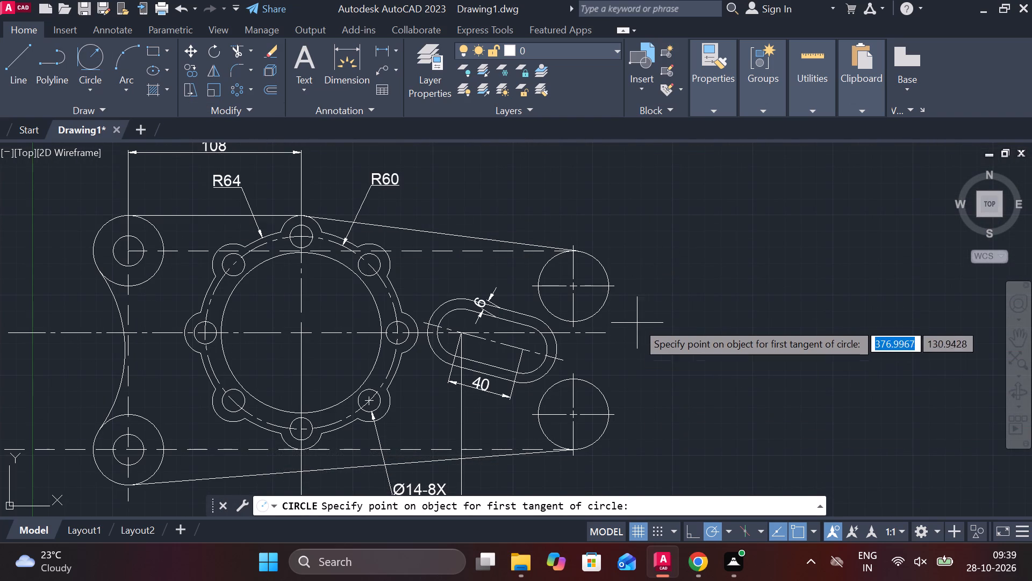
pyautogui.click(612, 297)
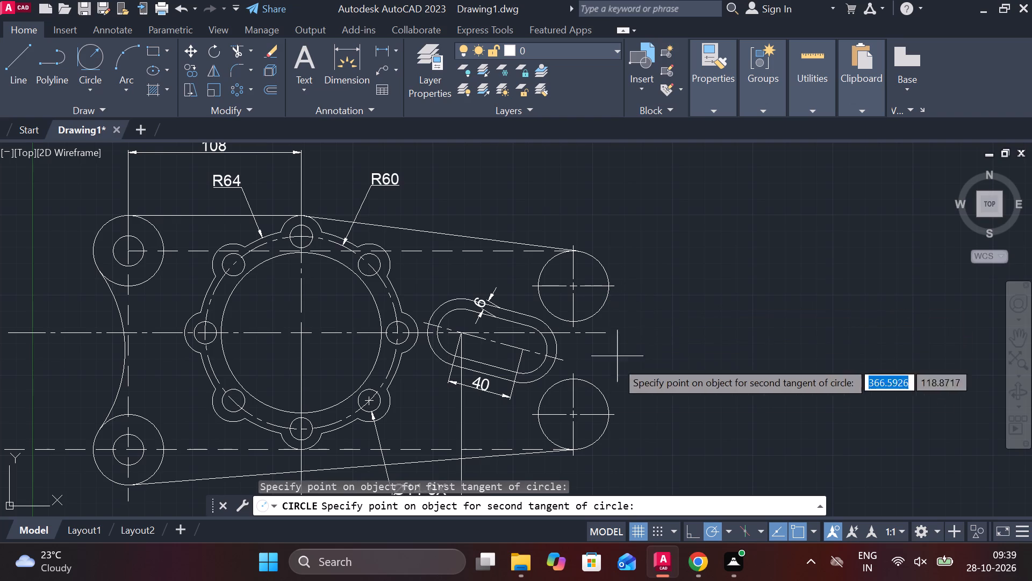
pyautogui.click(589, 384)
pyautogui.write('40')
pyautogui.press('Return')
# Trim the radius 40 circle to leave only the concave arc between the two right-hand corner circles.
pyautogui.press('t')
pyautogui.press('r')
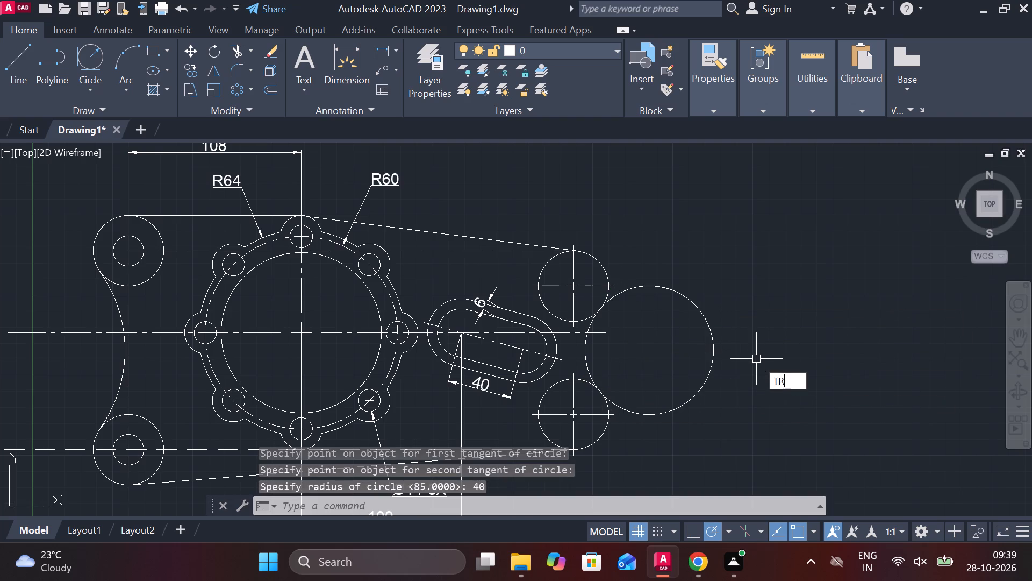
pyautogui.press('space')
pyautogui.moveTo(733, 348); pyautogui.dragTo(685, 349)
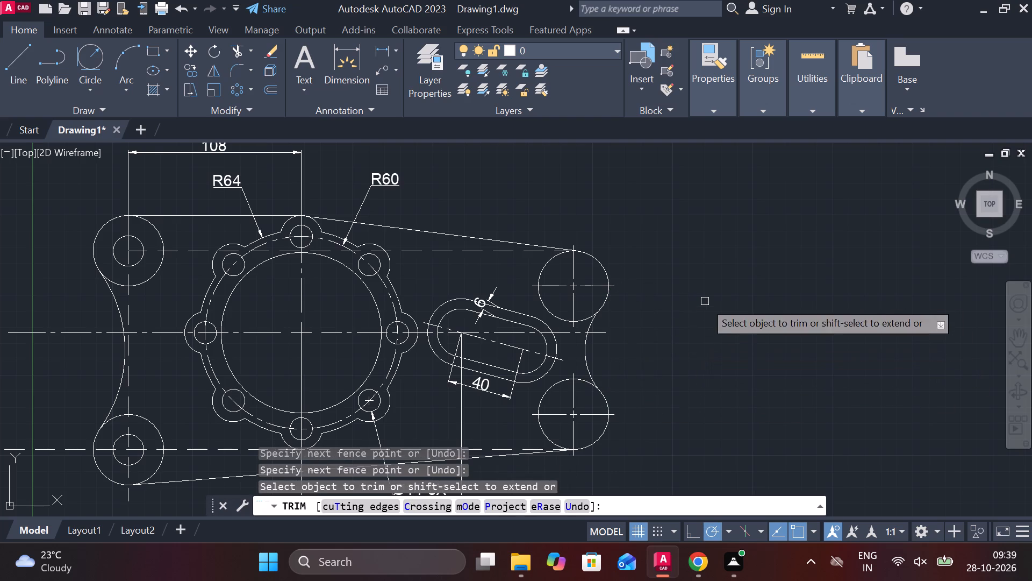
pyautogui.press('Escape')
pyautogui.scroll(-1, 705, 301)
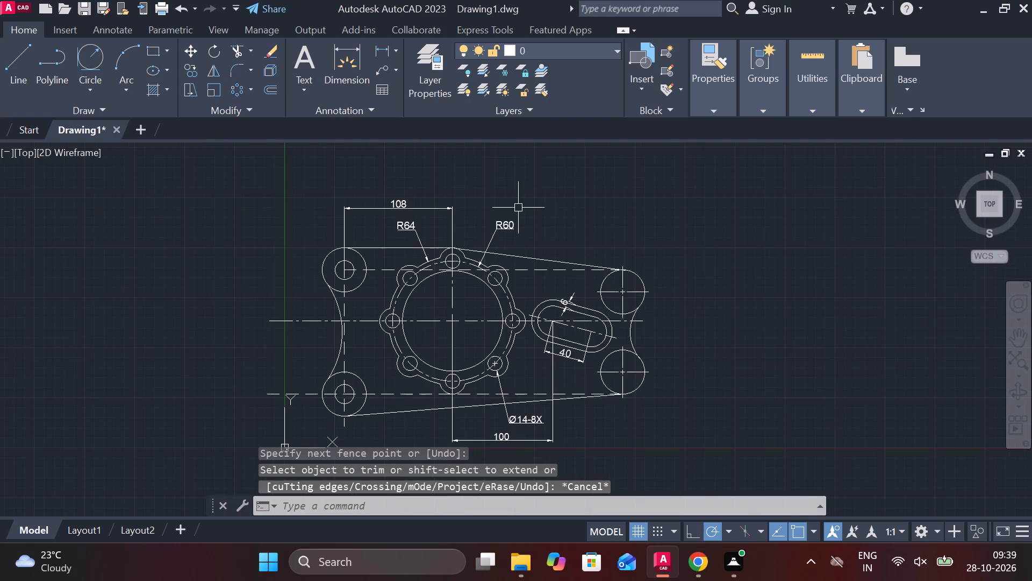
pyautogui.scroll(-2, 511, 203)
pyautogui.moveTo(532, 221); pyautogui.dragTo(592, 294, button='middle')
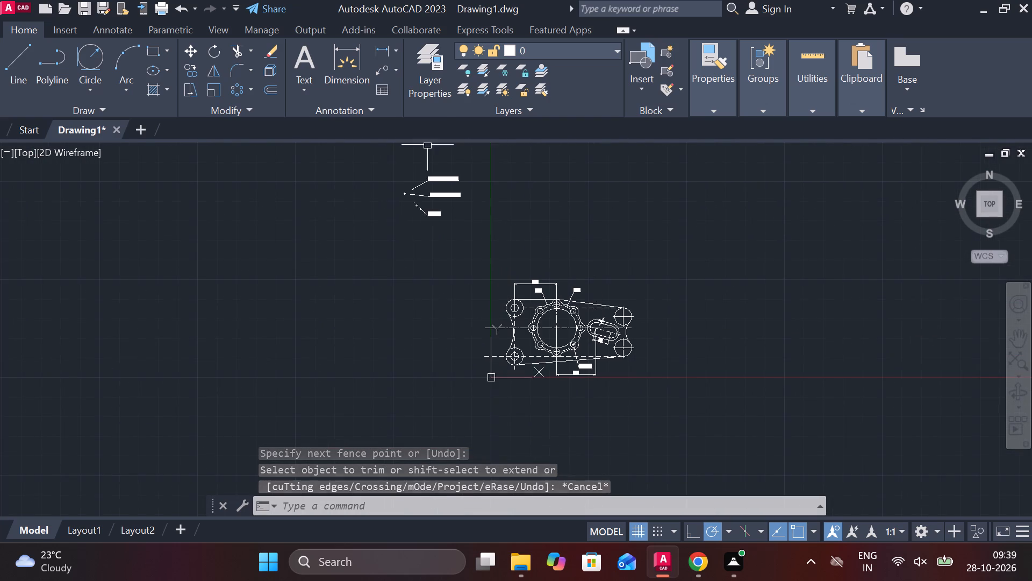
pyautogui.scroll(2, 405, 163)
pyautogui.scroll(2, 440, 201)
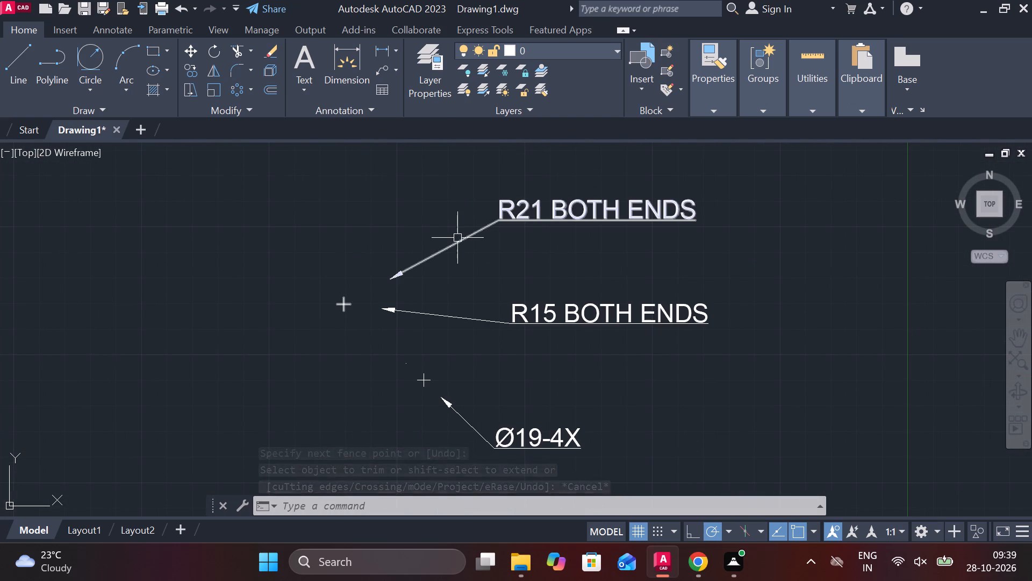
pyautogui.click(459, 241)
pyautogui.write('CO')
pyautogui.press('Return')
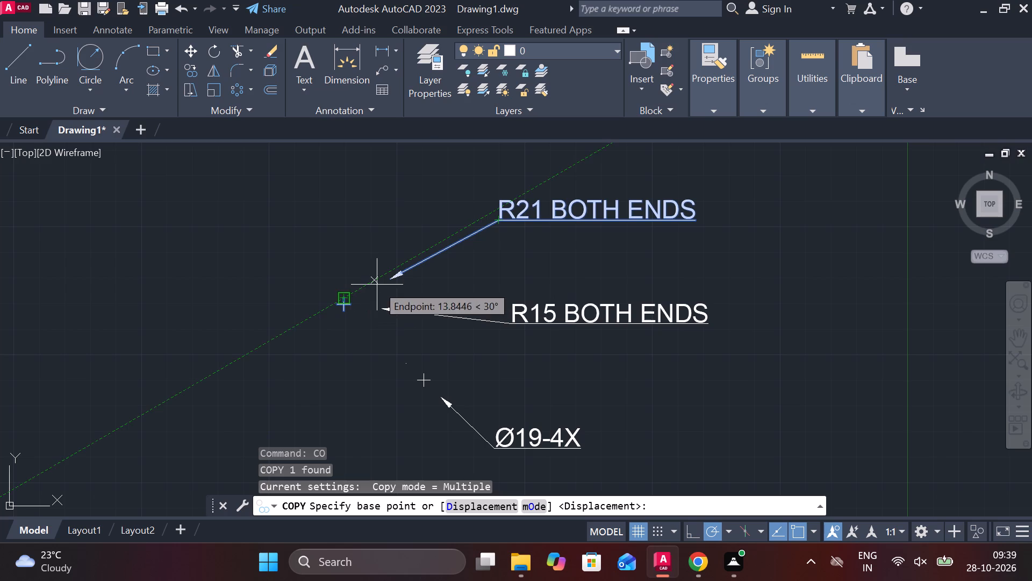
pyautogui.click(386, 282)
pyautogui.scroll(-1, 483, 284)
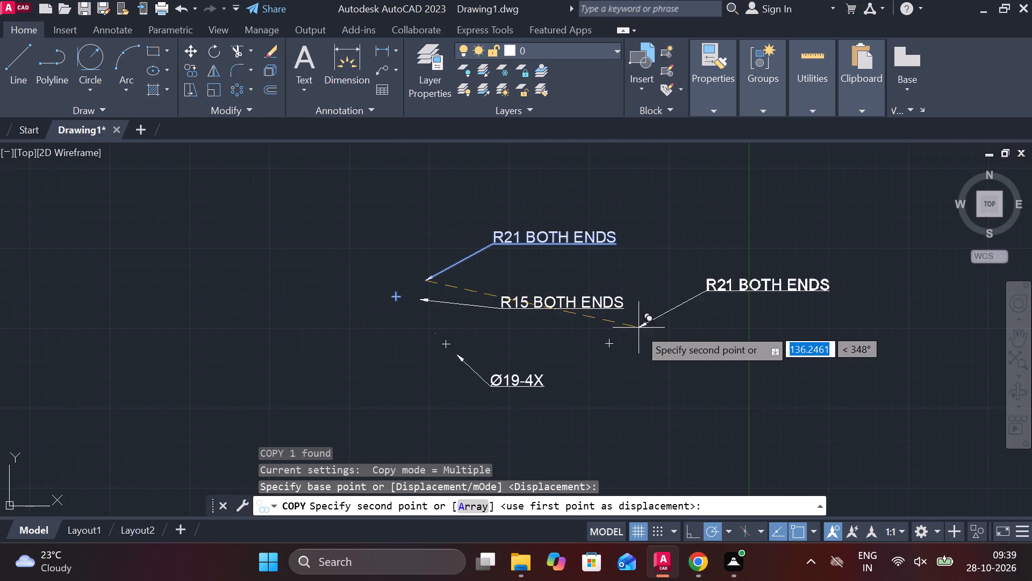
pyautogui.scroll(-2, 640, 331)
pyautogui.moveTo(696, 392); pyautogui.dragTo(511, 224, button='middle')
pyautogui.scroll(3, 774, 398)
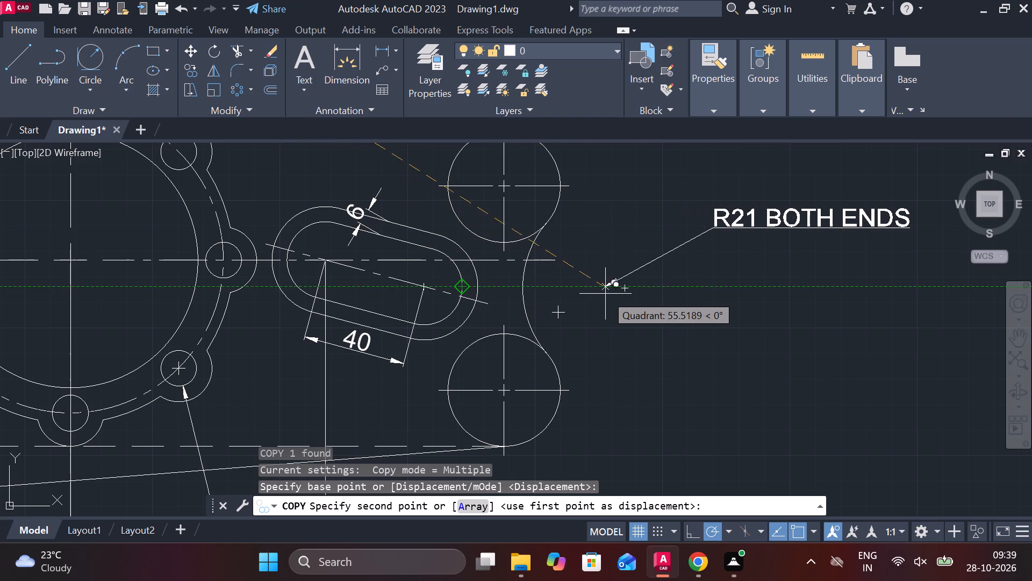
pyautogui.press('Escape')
# Erase the three stray leader notes R21 BOTH ENDS, R15 BOTH ENDS and Ø19-4X lying outside the plate.
pyautogui.scroll(-3, 606, 294)
pyautogui.scroll(-2, 385, 277)
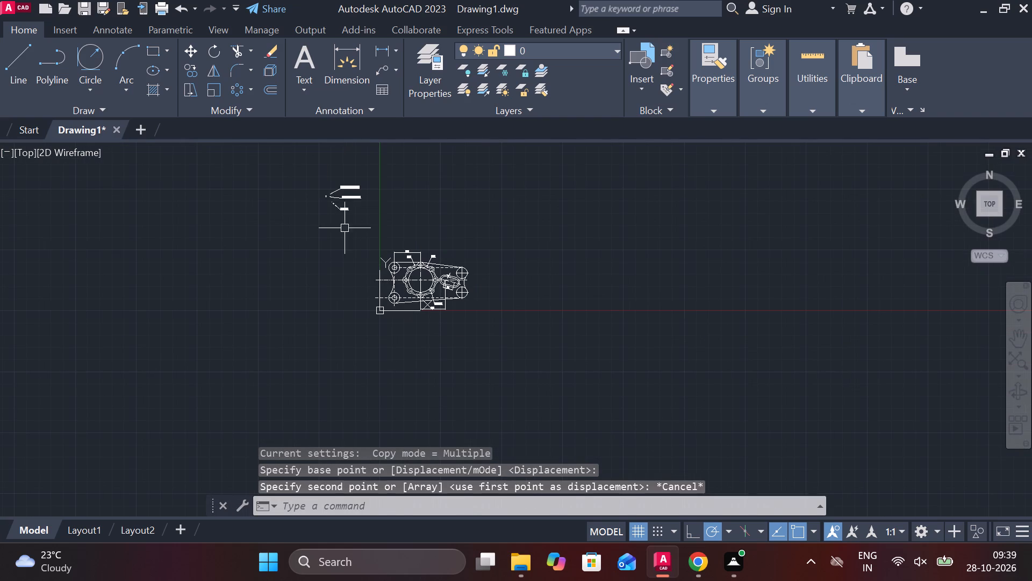
pyautogui.click(343, 227)
pyautogui.click(330, 169)
pyautogui.write('E')
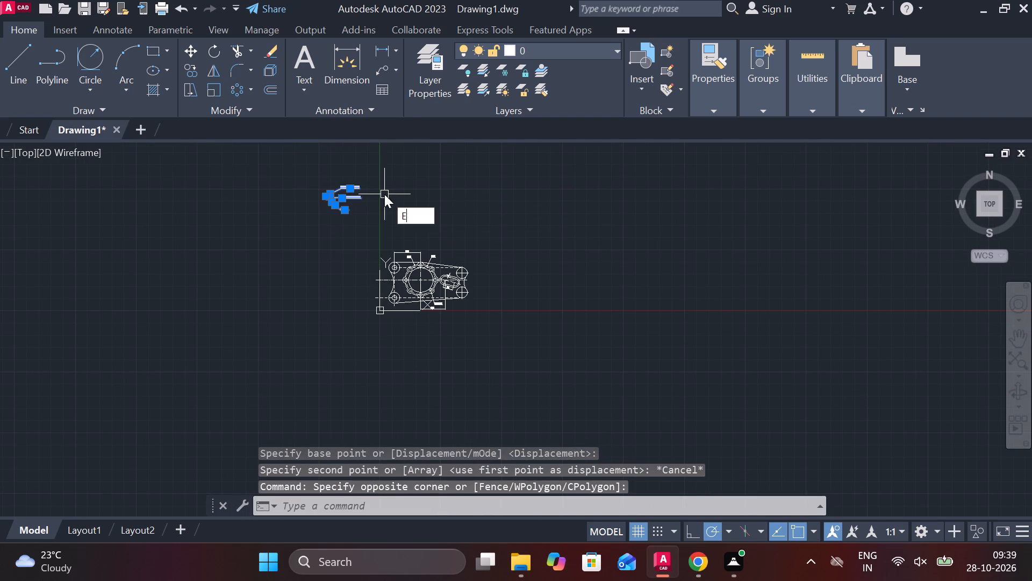
pyautogui.press('space')
# Start a multileader with its arrowhead on the right-hand end of the inclined slot's outer outline.
pyautogui.scroll(3, 426, 275)
pyautogui.scroll(2, 499, 303)
pyautogui.moveTo(503, 303); pyautogui.dragTo(318, 302, button='middle')
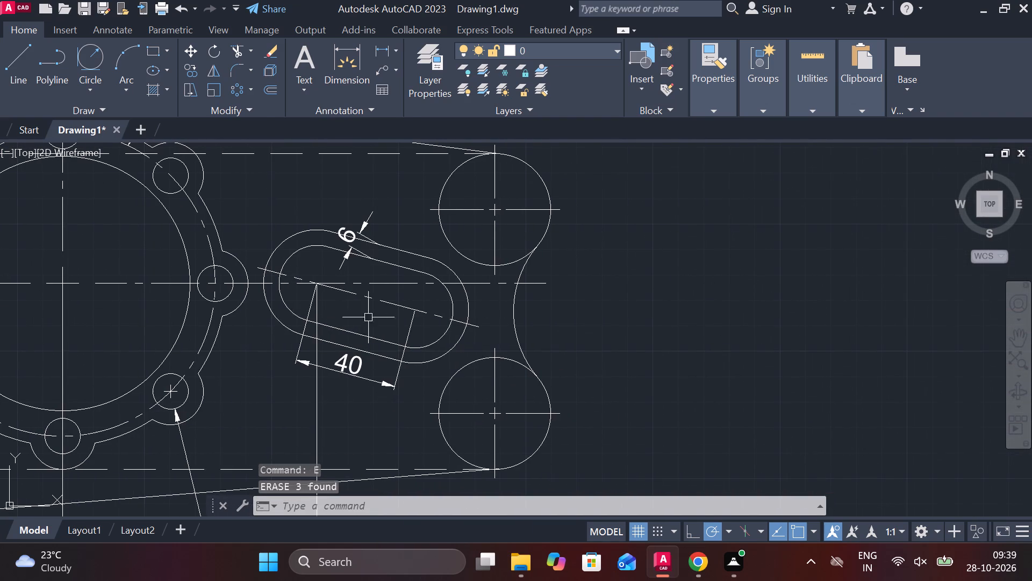
pyautogui.click(377, 72)
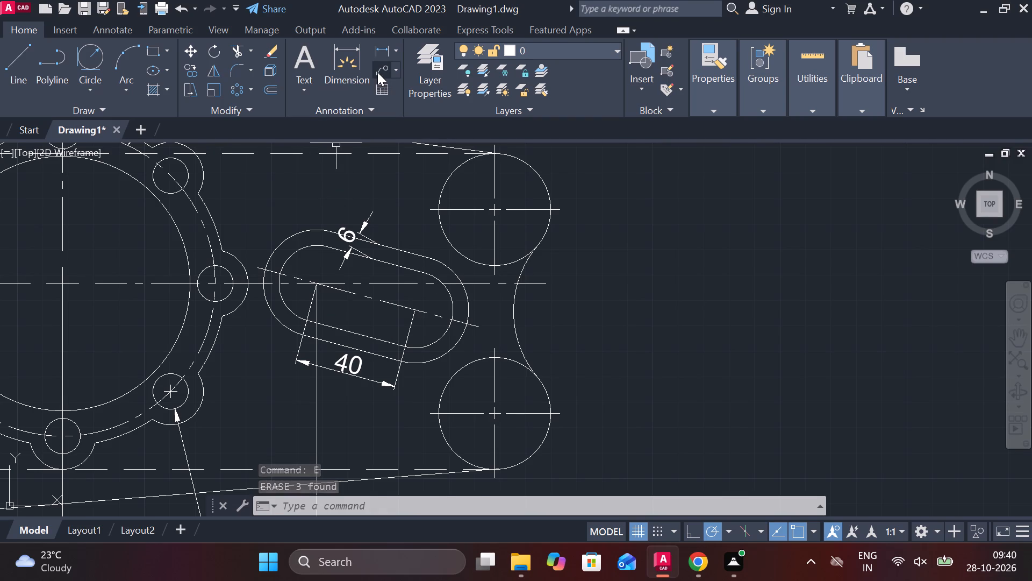
pyautogui.click(477, 309)
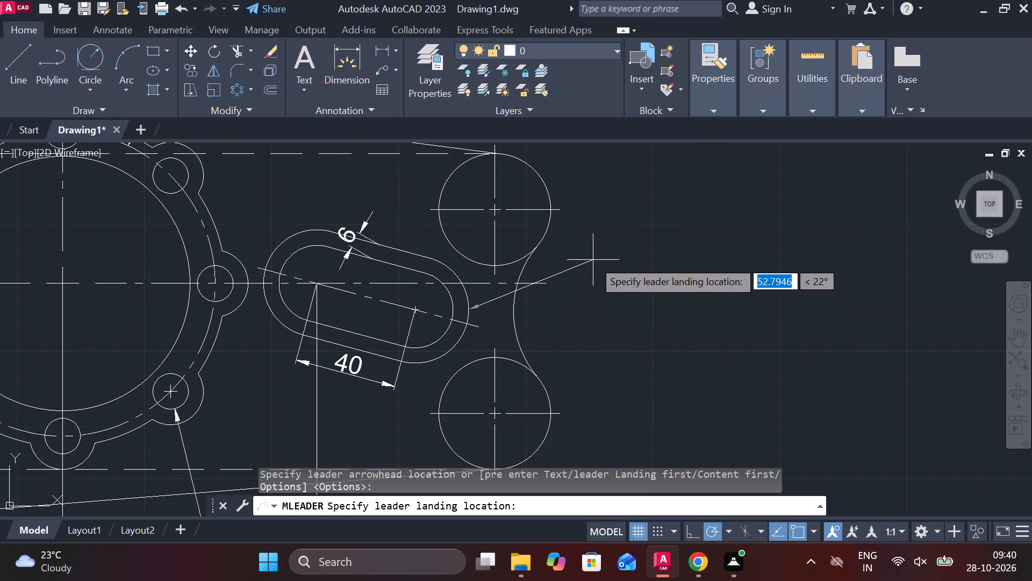
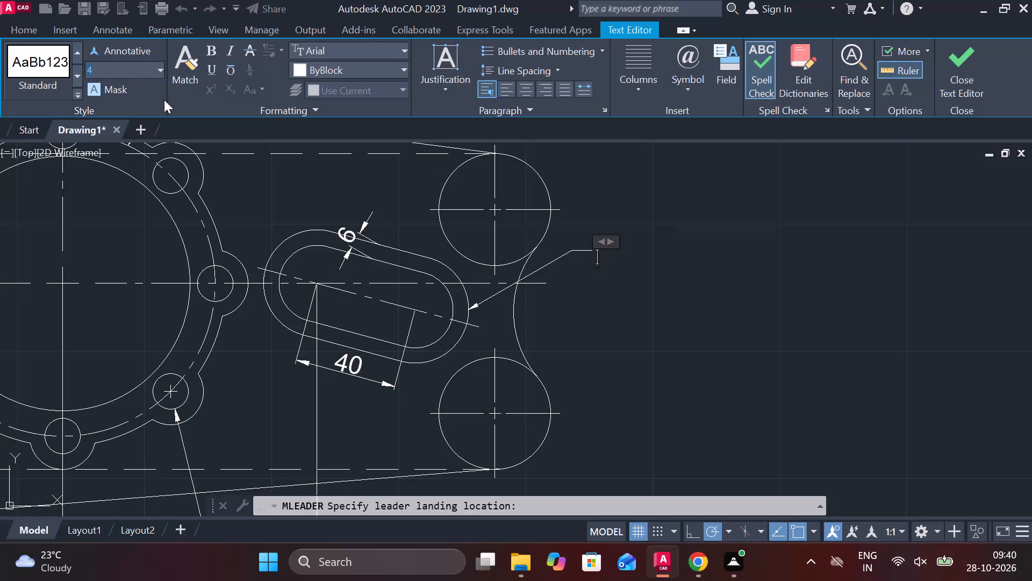
# Abandon the leader text and erase the empty leader attached to the inclined slot's outer outline.
pyautogui.press('Escape')
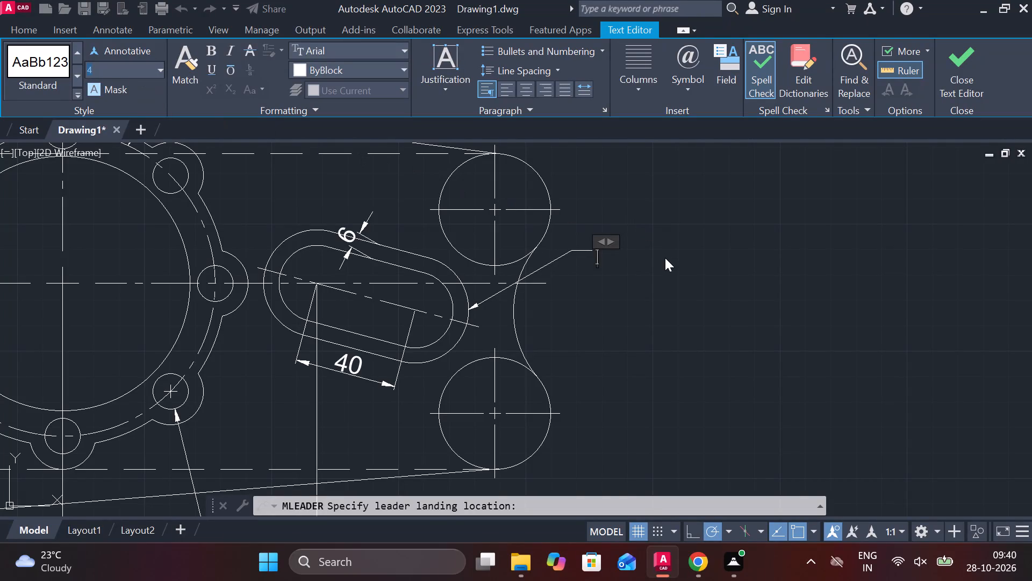
pyautogui.press('Escape')
pyautogui.press('Escape')
pyautogui.click(670, 257)
pyautogui.press('Escape')
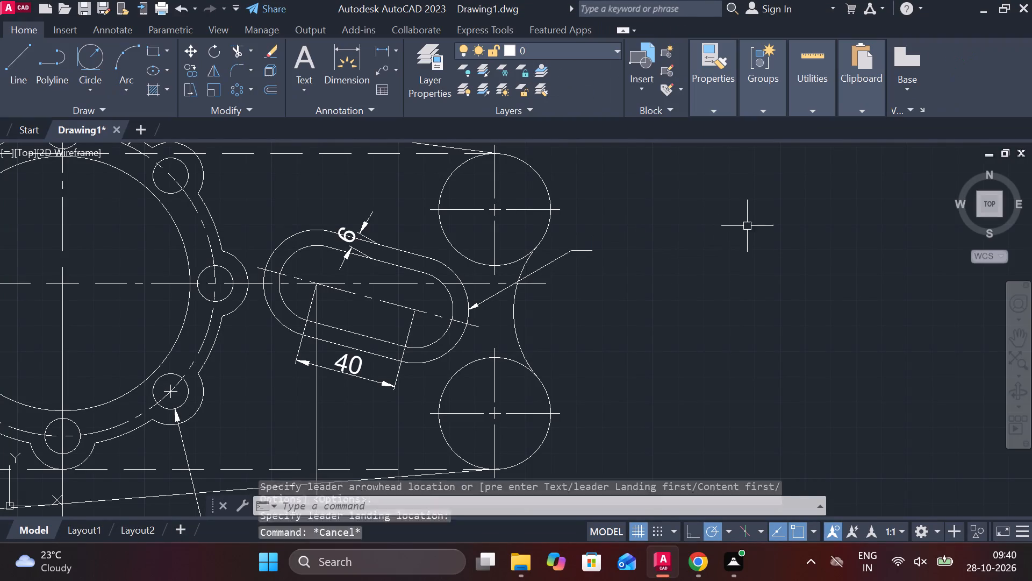
pyautogui.click(578, 257)
pyautogui.press('Escape')
pyautogui.click(579, 252)
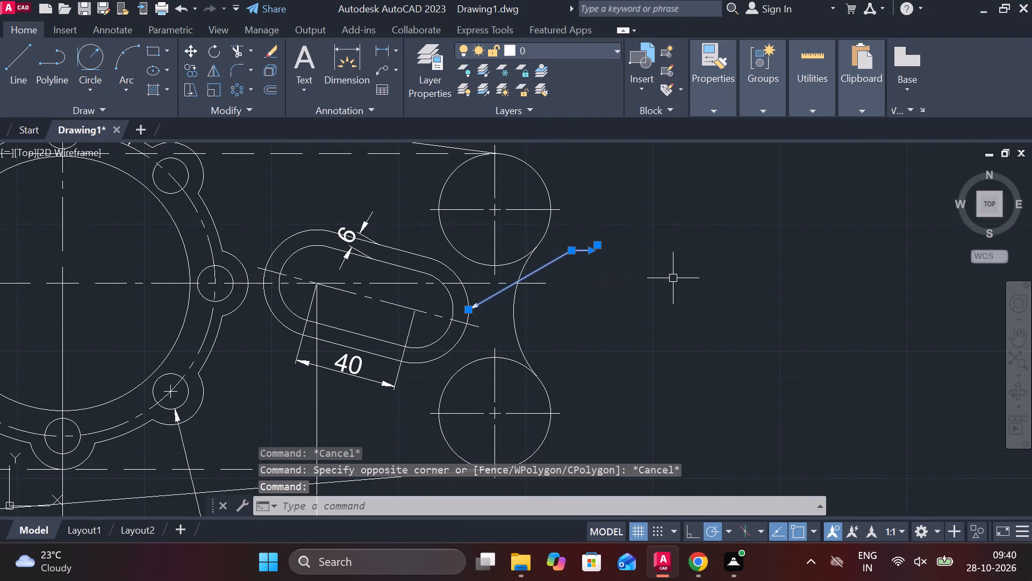
pyautogui.press('e')
pyautogui.press('space')
# Add a radius dimension to the inclined slot's outer right-hand end arc and append BOTH ENDS to its text.
pyautogui.click(398, 54)
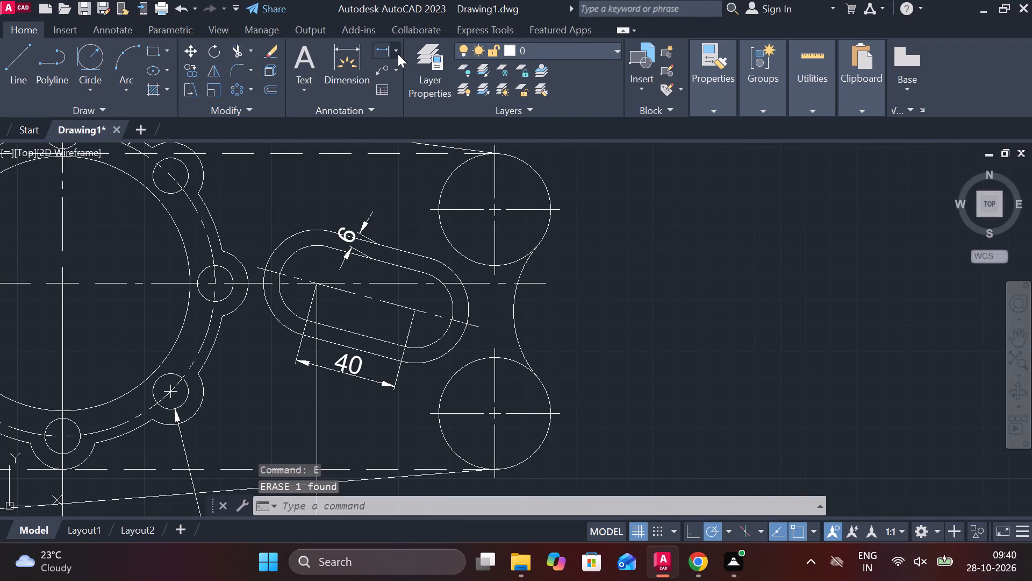
pyautogui.click(414, 221)
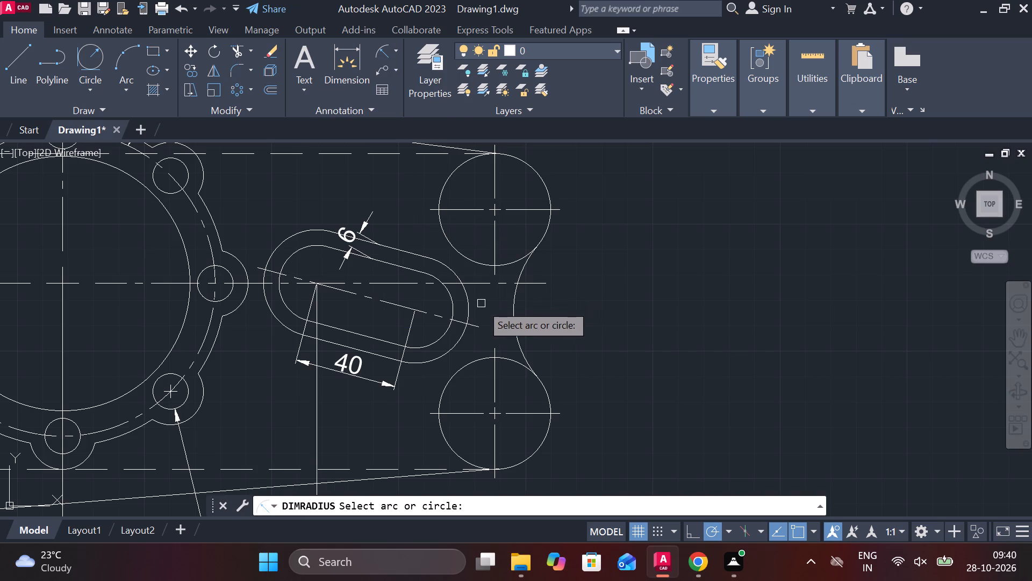
pyautogui.click(467, 304)
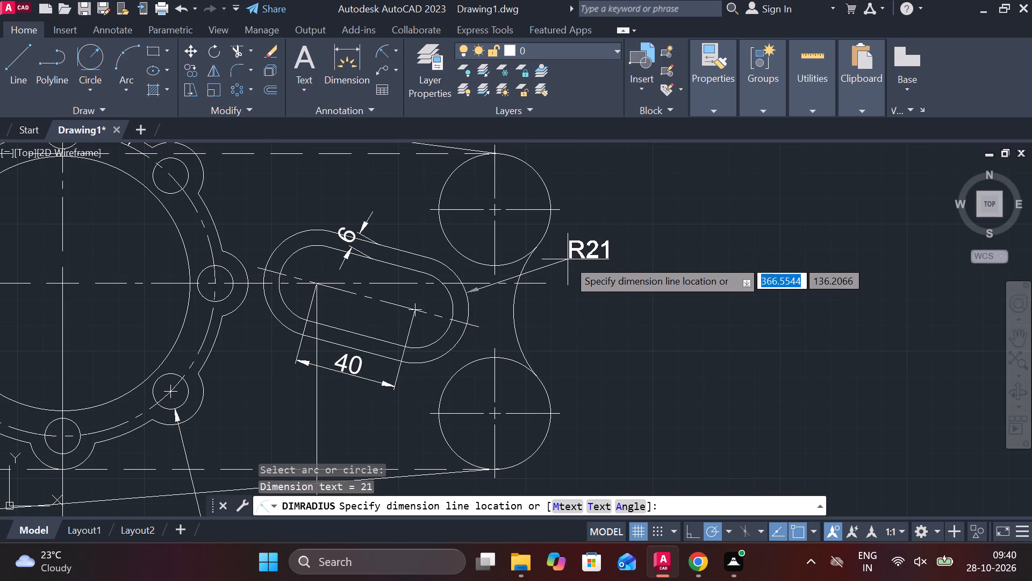
pyautogui.click(568, 259)
pyautogui.doubleClick(585, 250)
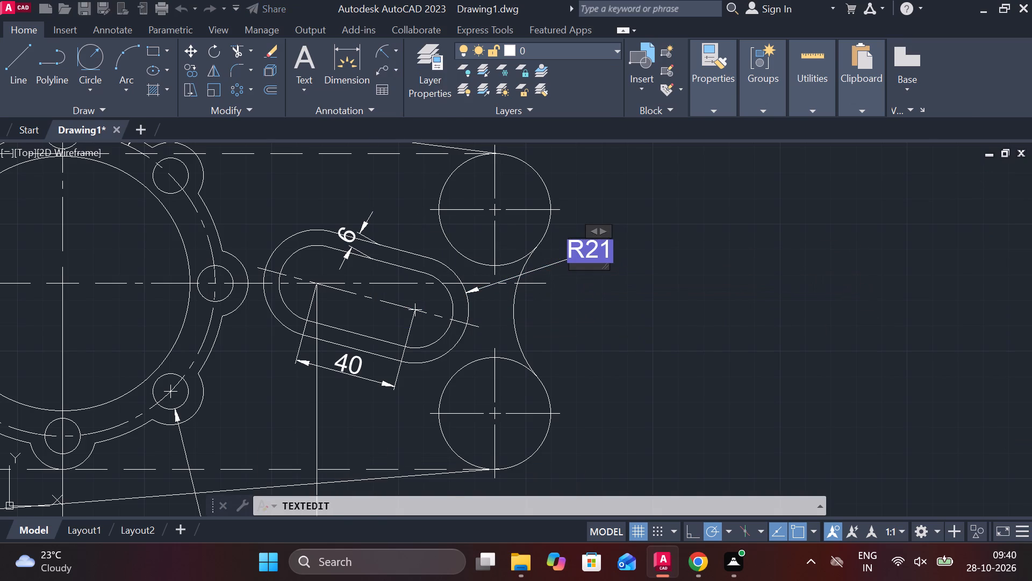
pyautogui.hotkey('shift', 'Right')
pyautogui.press('Right')
pyautogui.press('Right')
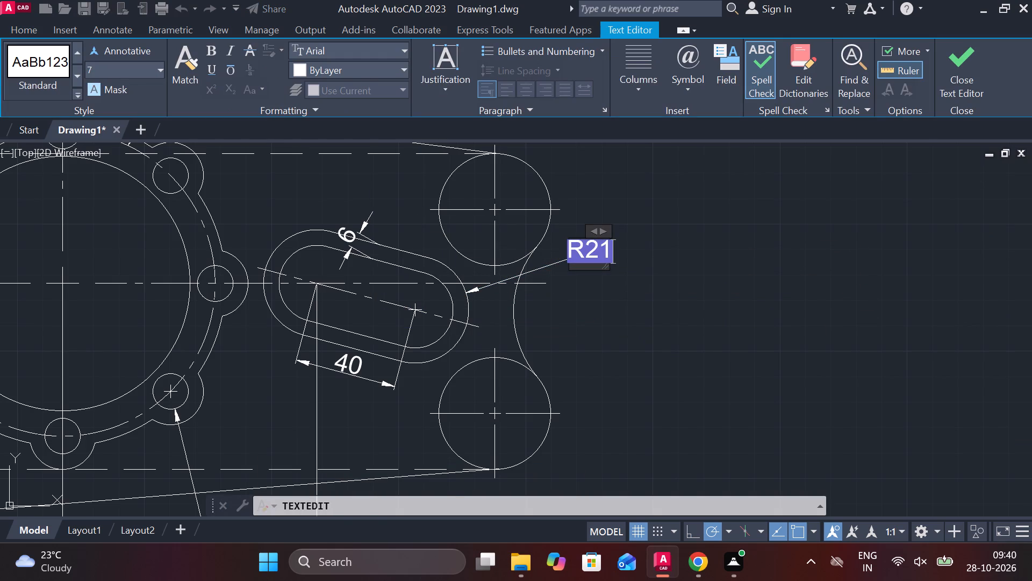
pyautogui.press('space')
pyautogui.write('BOTH ENDS')
pyautogui.click(950, 78)
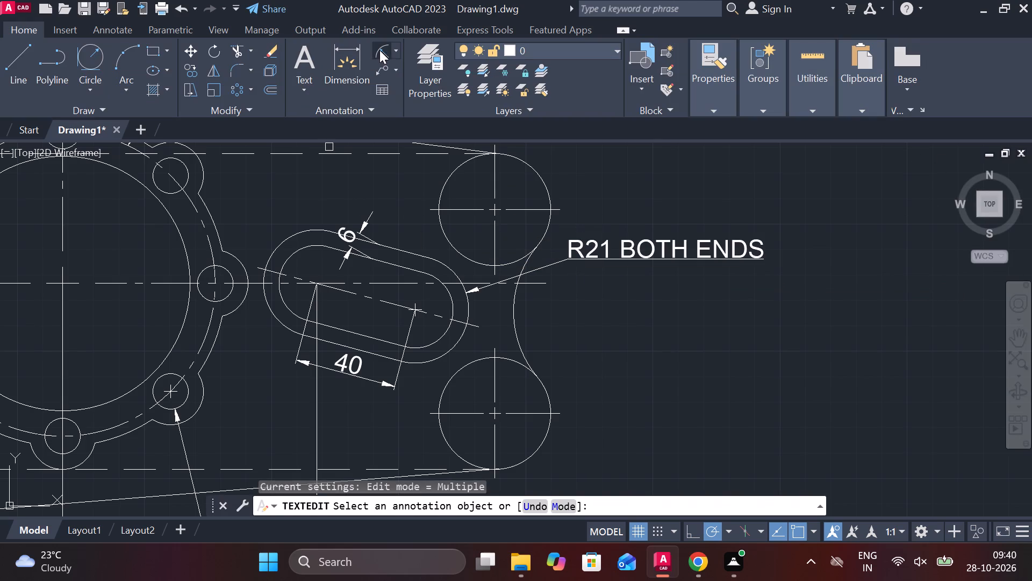
# Add a radius dimension to the inclined slot's inner right-hand end arc and append BOTH ENDS to its text.
pyautogui.doubleClick(379, 50)
pyautogui.click(441, 334)
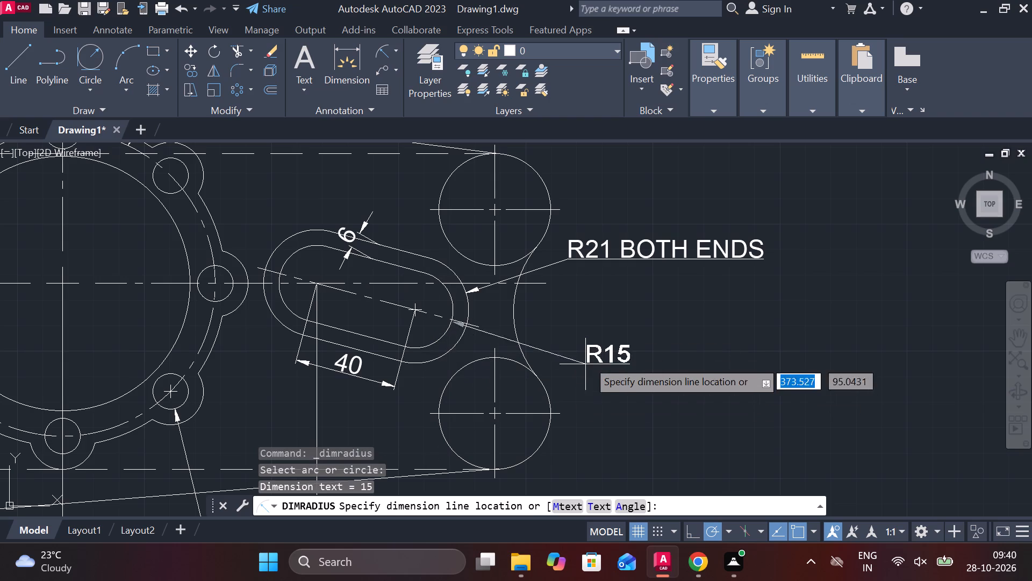
pyautogui.click(586, 369)
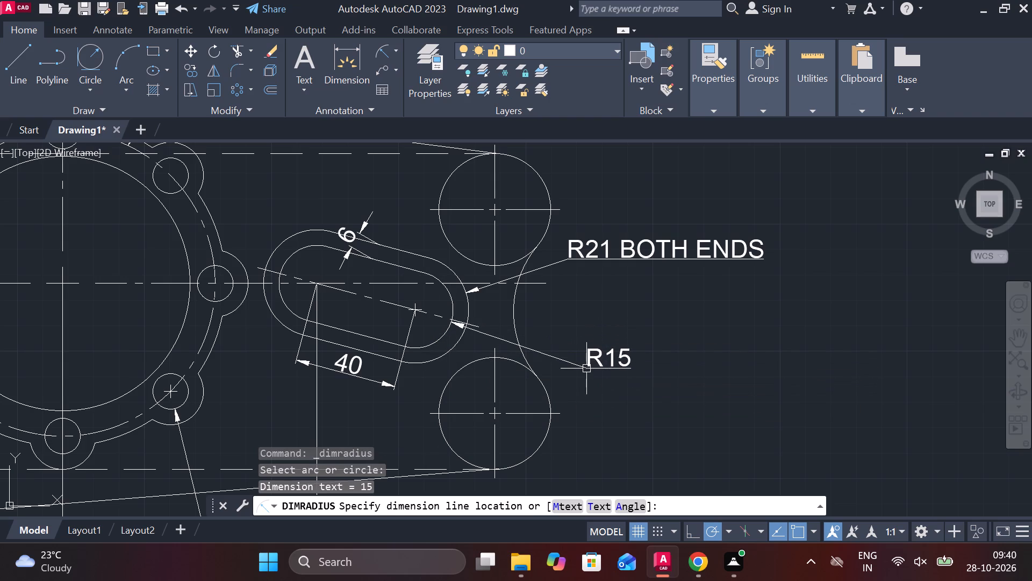
pyautogui.doubleClick(623, 369)
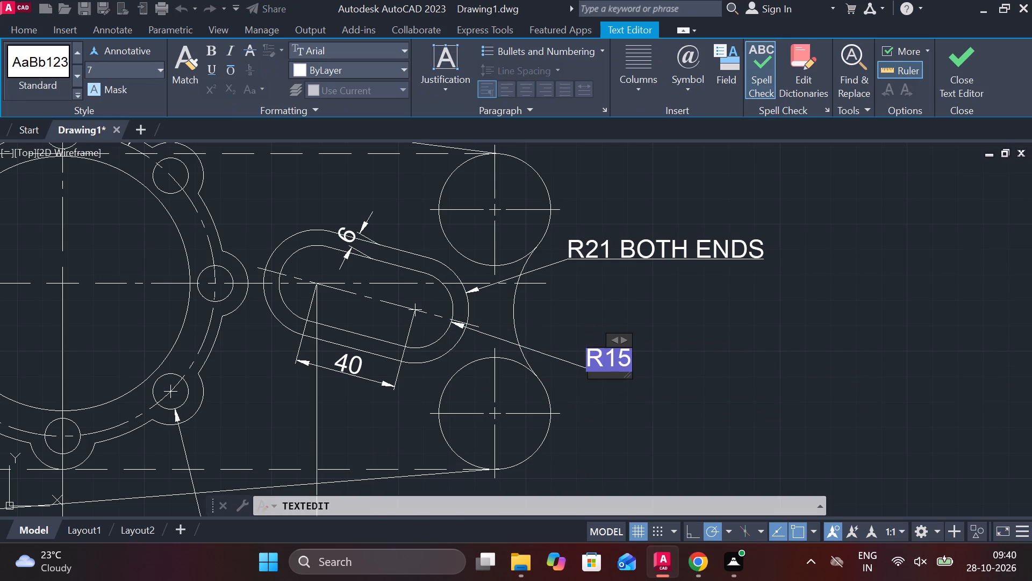
pyautogui.press('Right')
pyautogui.press('space')
pyautogui.write('BOTH ENDS')
pyautogui.click(947, 62)
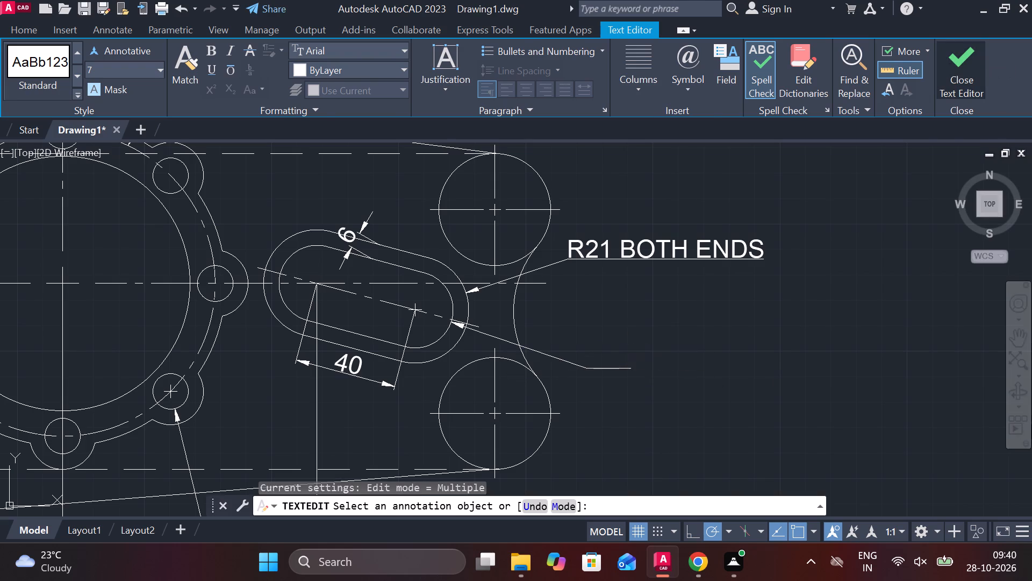
# Add a radius dimension to the concave arc between the two right-hand corner circles.
pyautogui.click(377, 51)
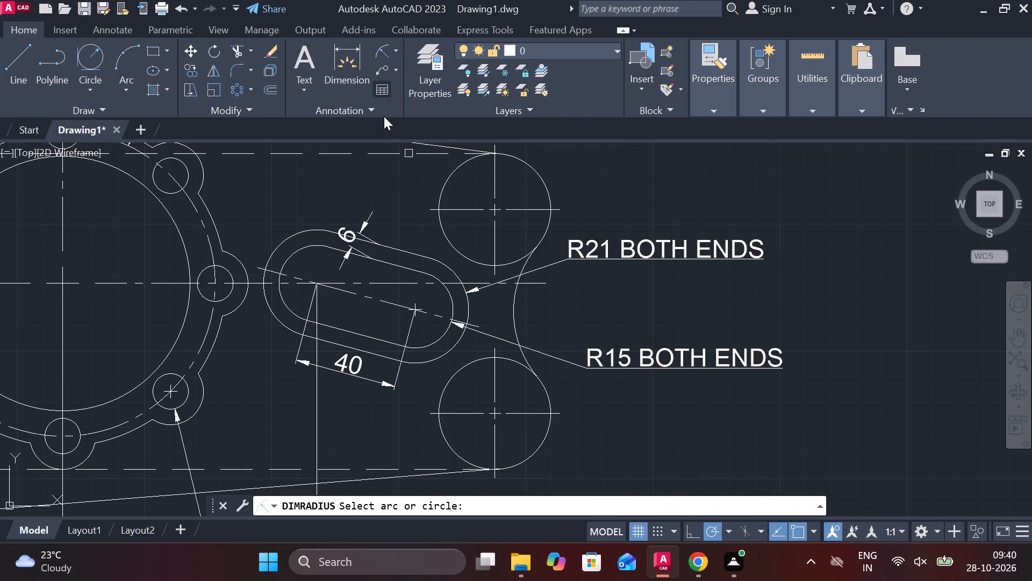
pyautogui.click(517, 324)
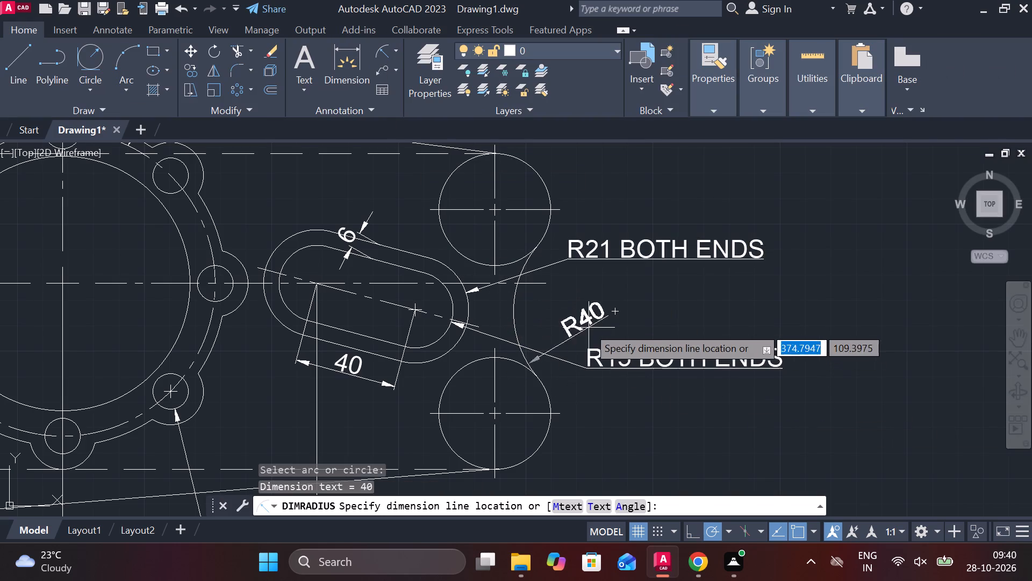
pyautogui.click(569, 321)
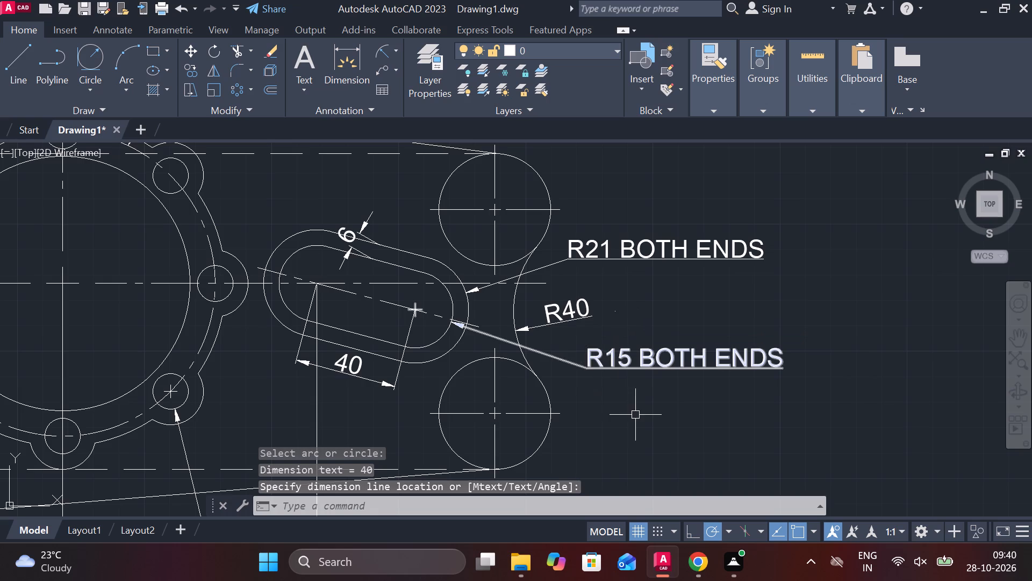
# Draw a 19 diameter circle concentric with the lower right-hand corner circle.
pyautogui.moveTo(629, 417); pyautogui.dragTo(620, 343, button='middle')
pyautogui.press('Escape')
pyautogui.write('C')
pyautogui.press('space')
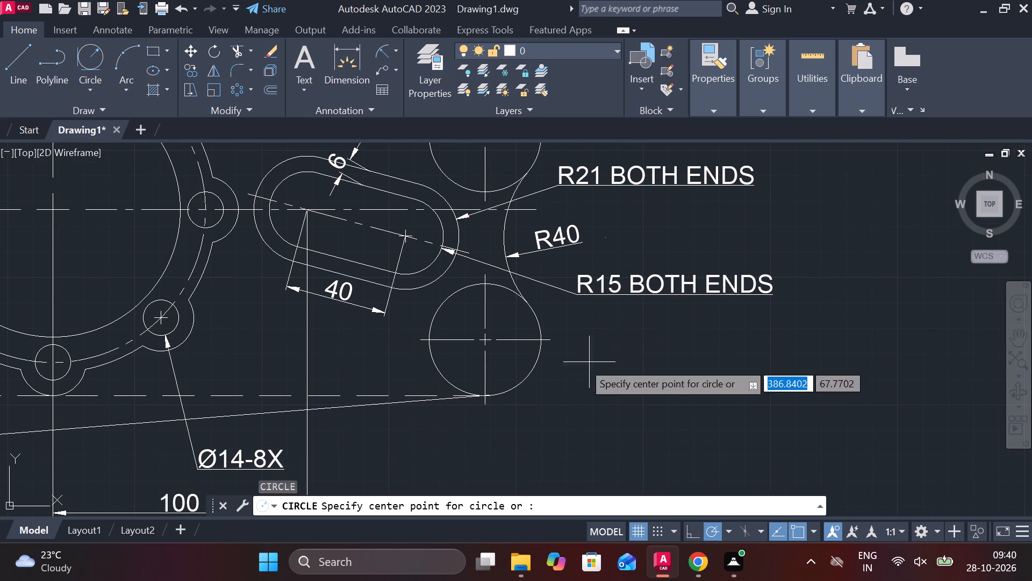
pyautogui.click(486, 344)
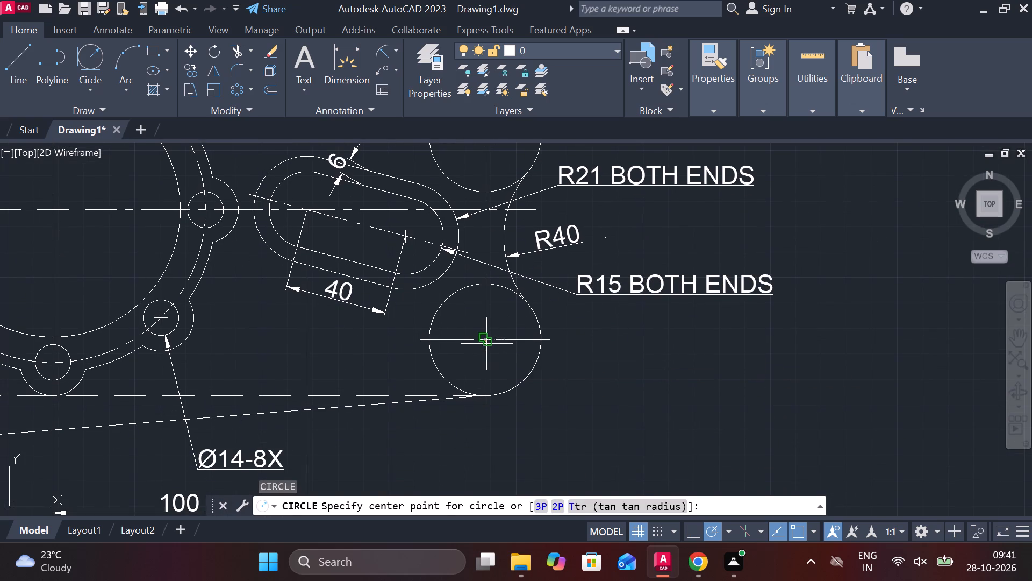
pyautogui.write('D 19')
pyautogui.press('Return')
# Start a circle centred on the upper right-hand corner circle's centre.
pyautogui.moveTo(506, 329); pyautogui.dragTo(529, 487, button='middle')
pyautogui.press('space')
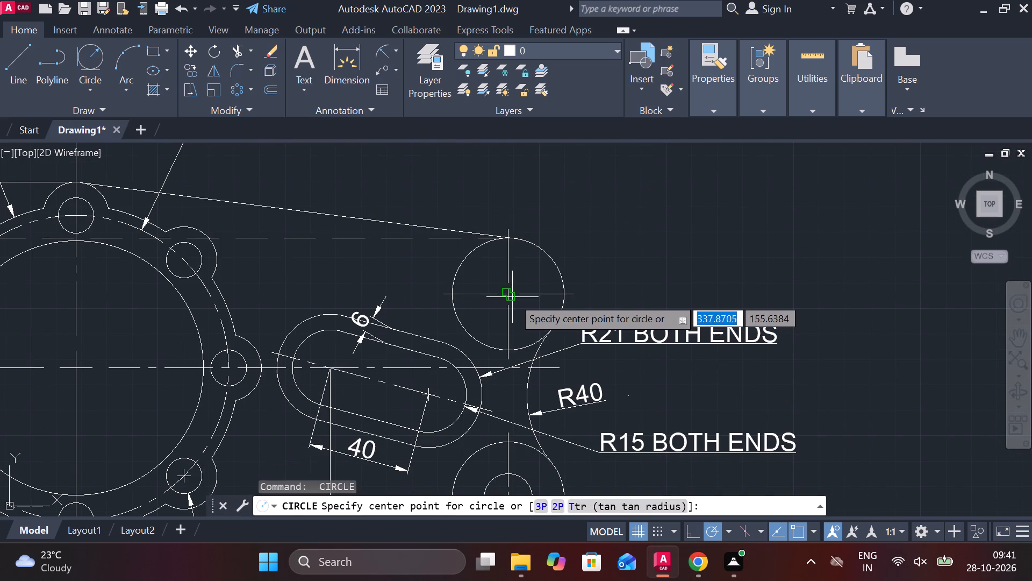
pyautogui.click(512, 297)
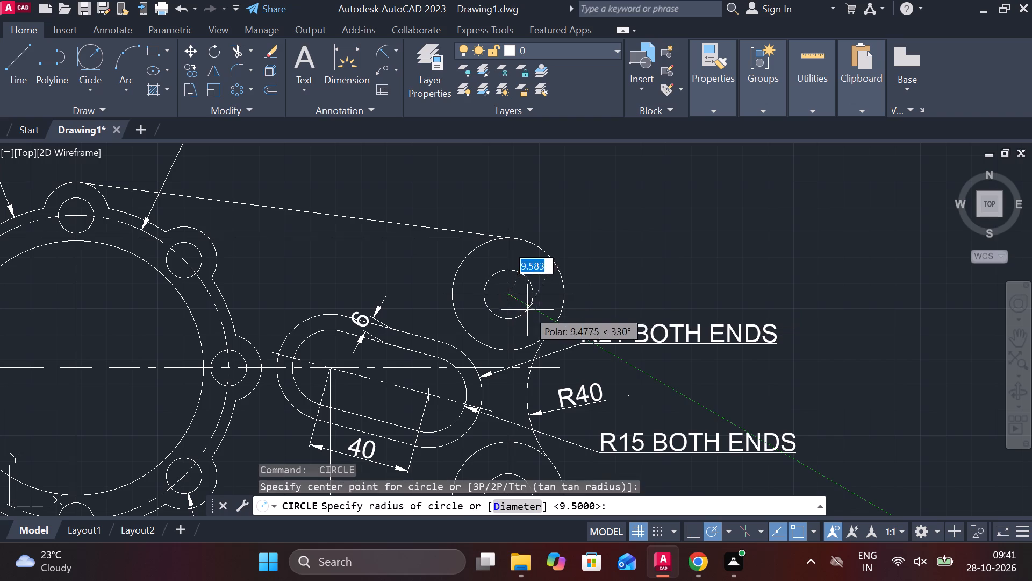
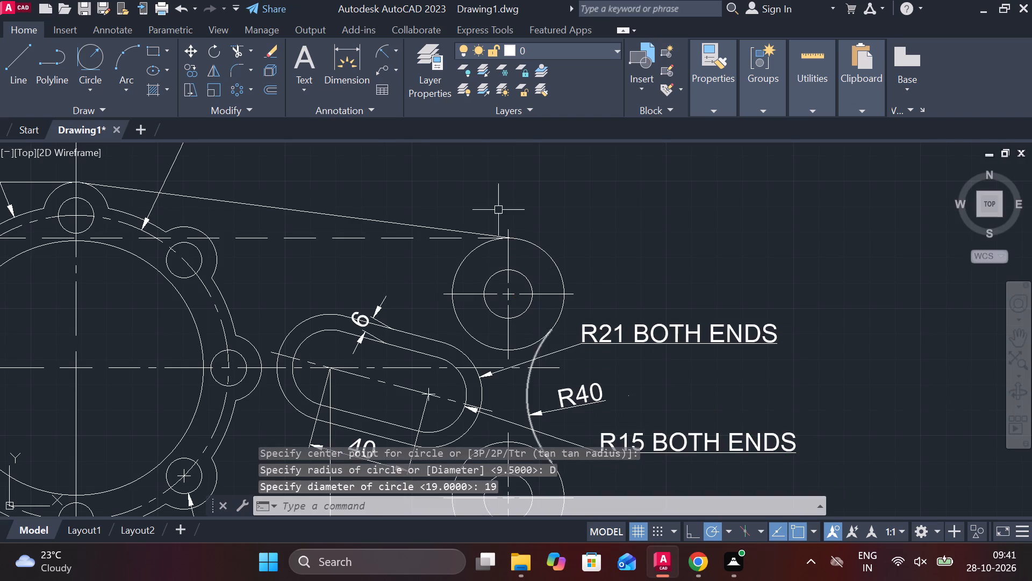
# Add a radius dimension to the upper right-hand corner's outer circle and append -4X to its text.
pyautogui.click(377, 53)
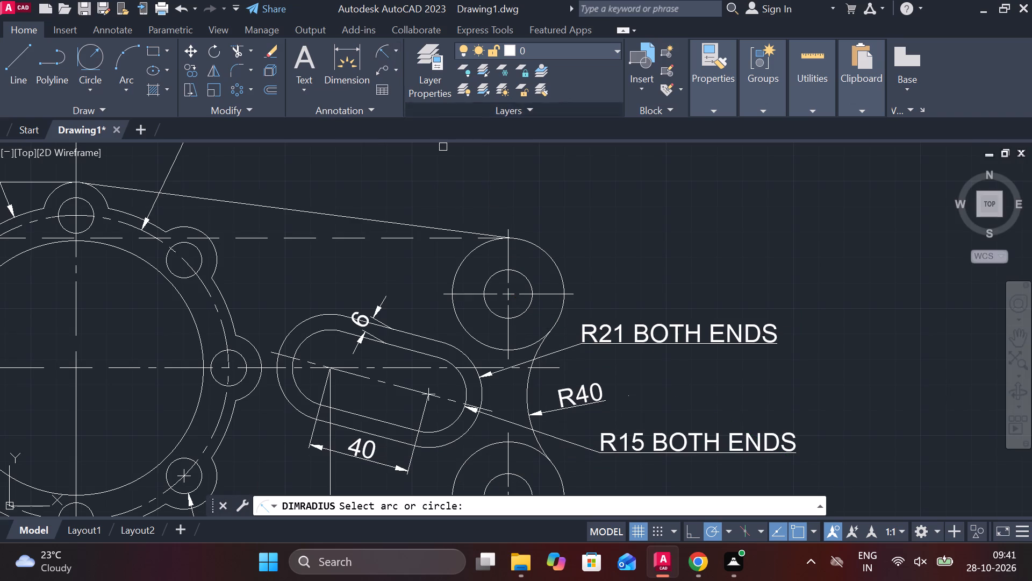
pyautogui.click(550, 259)
pyautogui.click(567, 222)
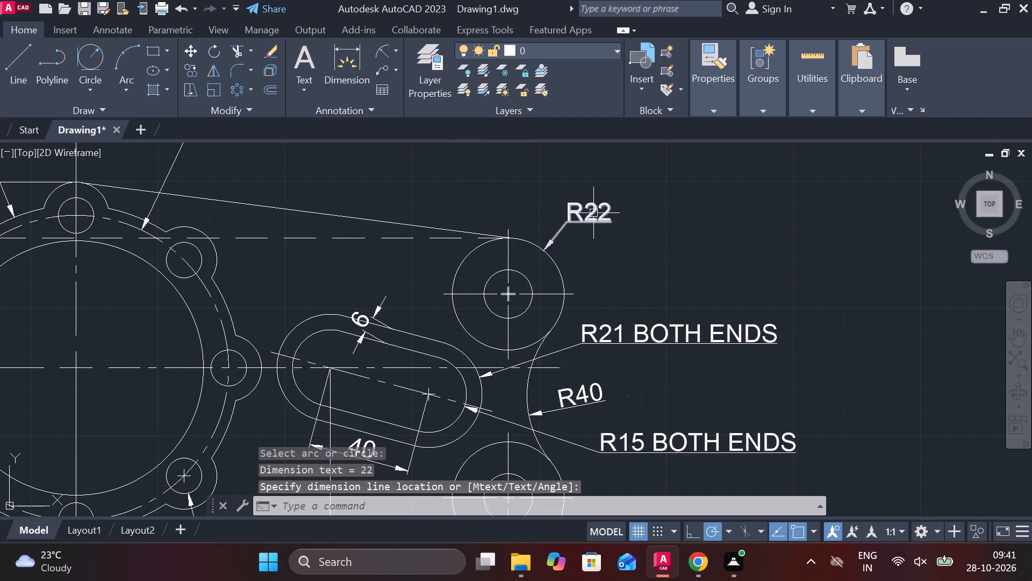
pyautogui.doubleClick(593, 212)
pyautogui.press('Right')
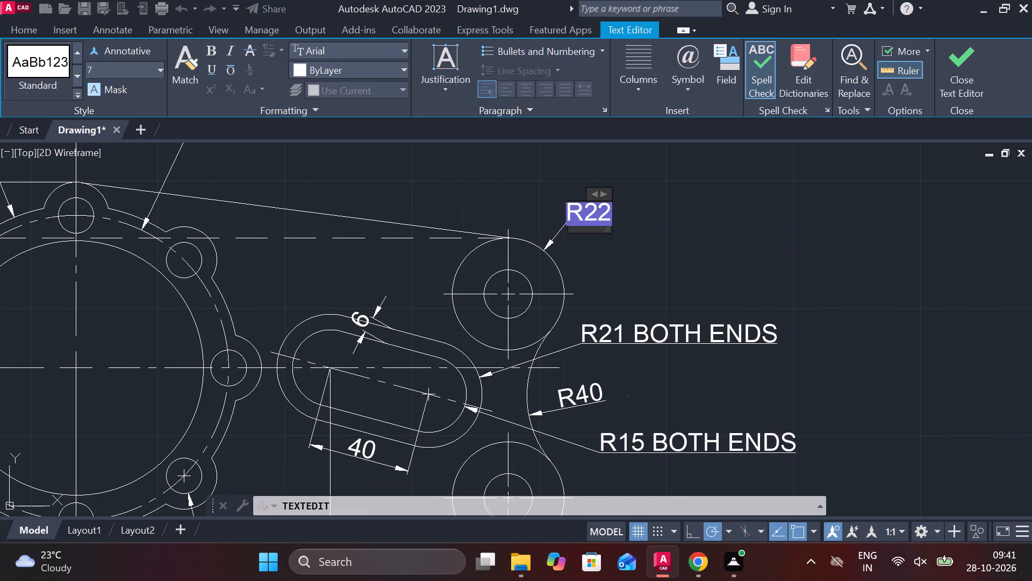
pyautogui.write('-4')
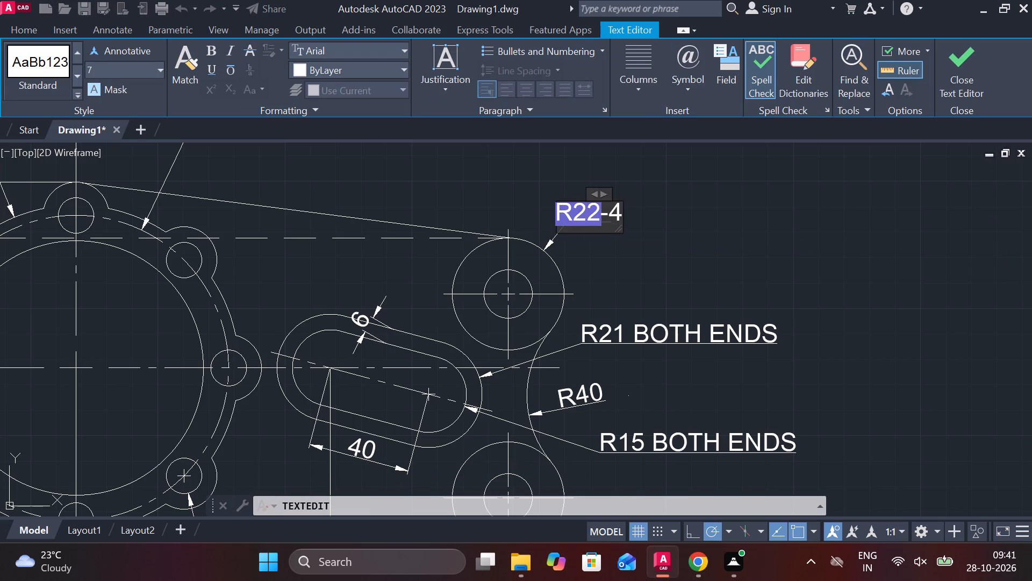
pyautogui.press('x')
pyautogui.click(958, 55)
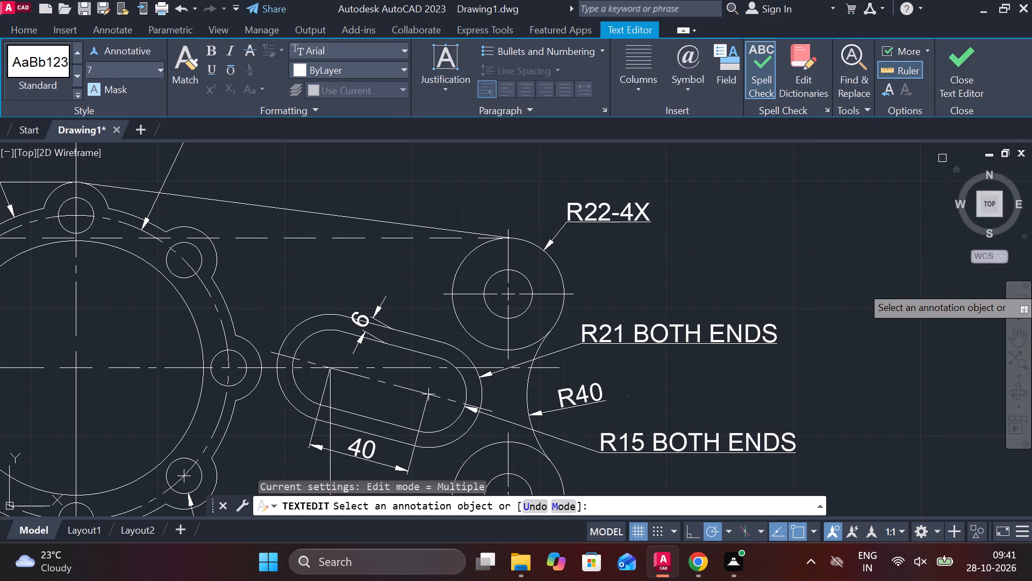
# Add a diameter dimension to the hole in the lower right-hand corner circle and append -4X to its text.
pyautogui.scroll(-1, 836, 311)
pyautogui.moveTo(822, 320); pyautogui.dragTo(805, 311, button='middle')
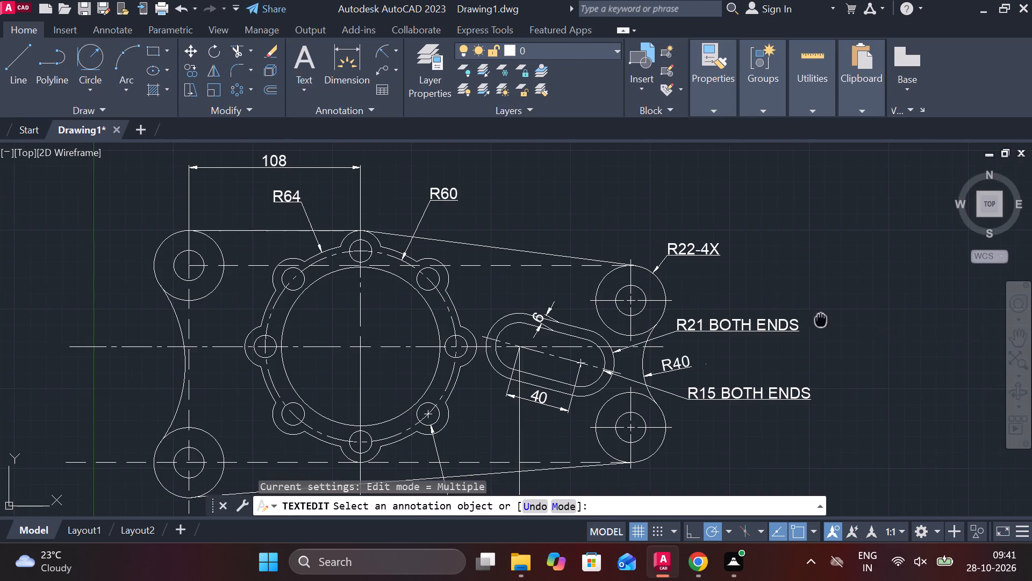
pyautogui.moveTo(805, 311); pyautogui.dragTo(761, 242, button='middle')
pyautogui.click(393, 53)
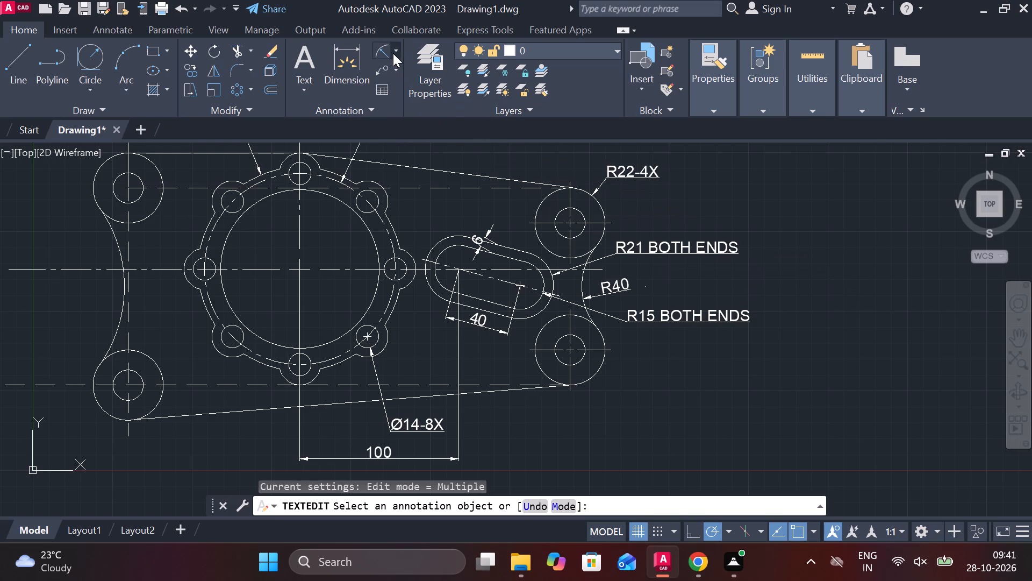
pyautogui.click(416, 244)
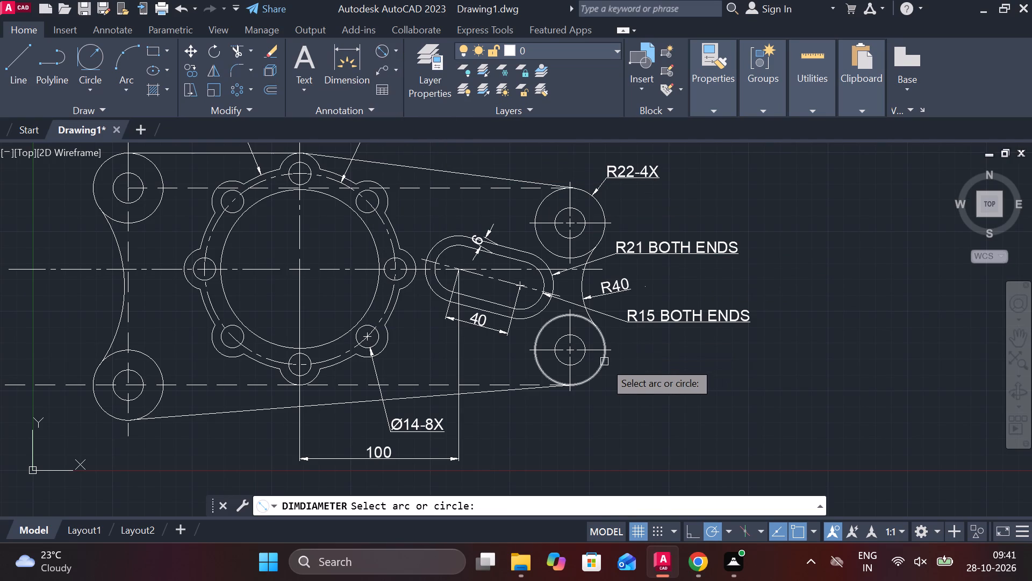
pyautogui.moveTo(582, 359); pyautogui.dragTo(587, 363)
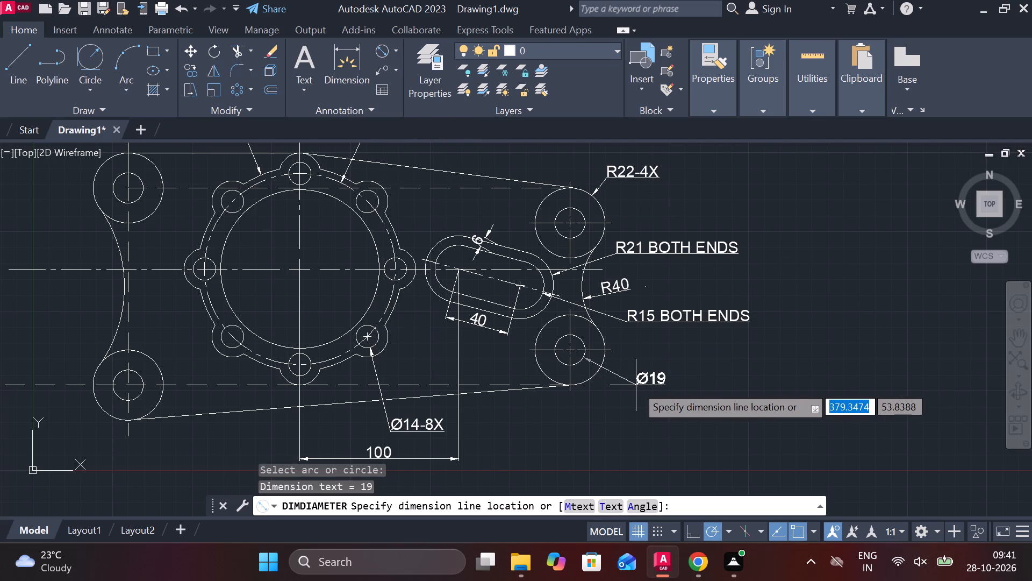
pyautogui.click(636, 385)
pyautogui.doubleClick(673, 378)
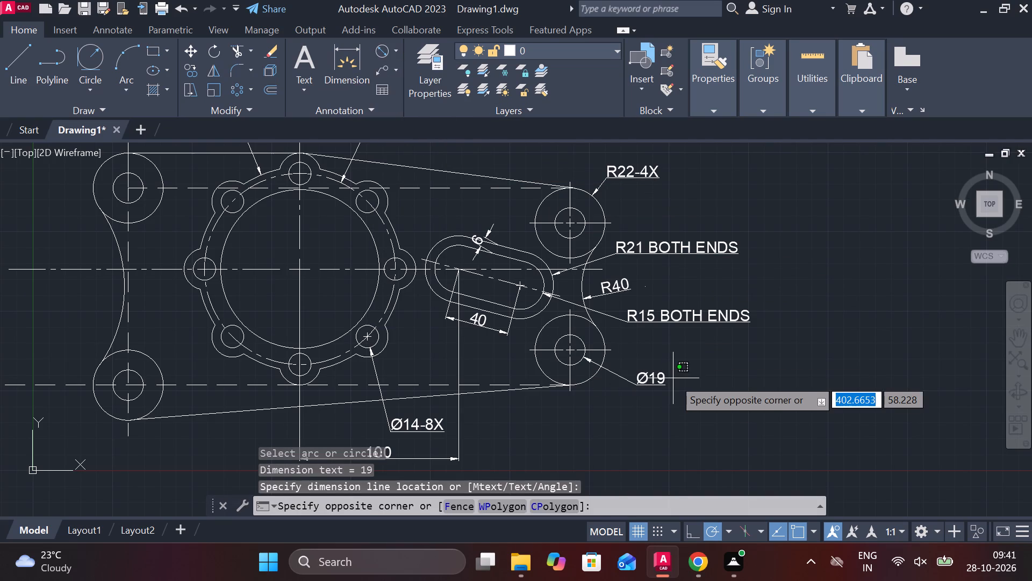
pyautogui.press('Escape')
pyautogui.doubleClick(652, 382)
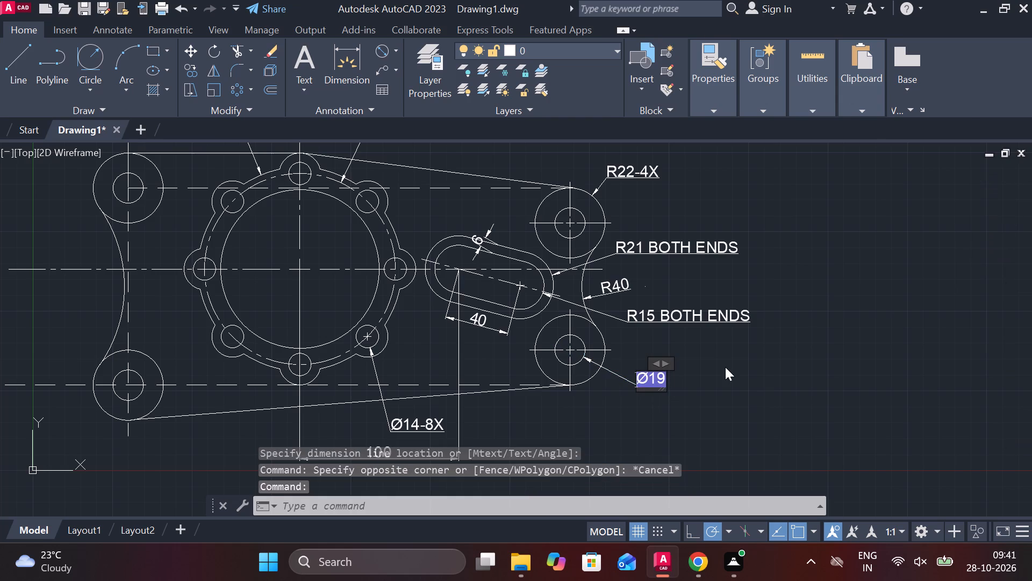
pyautogui.press('Right')
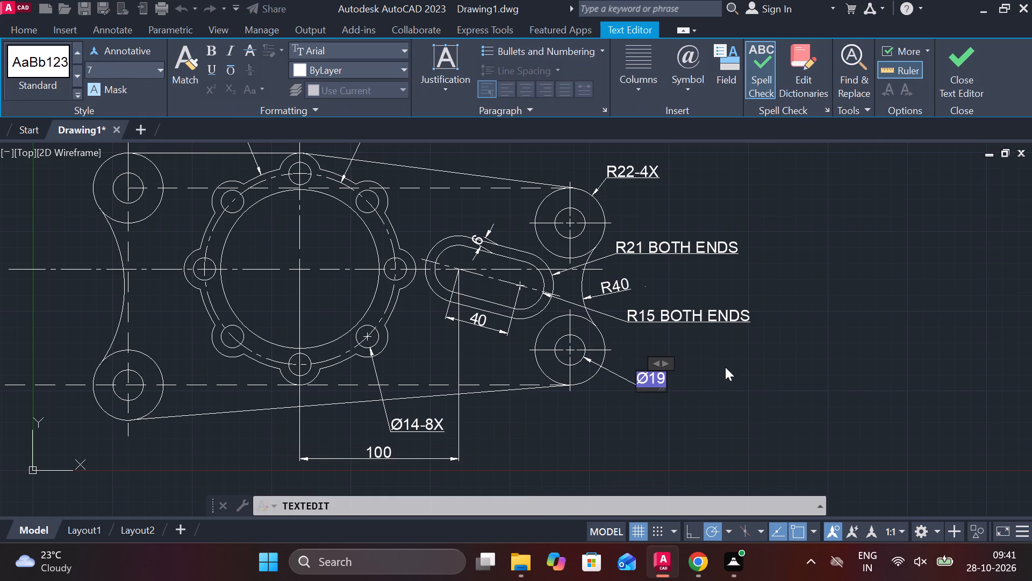
pyautogui.write('-4X')
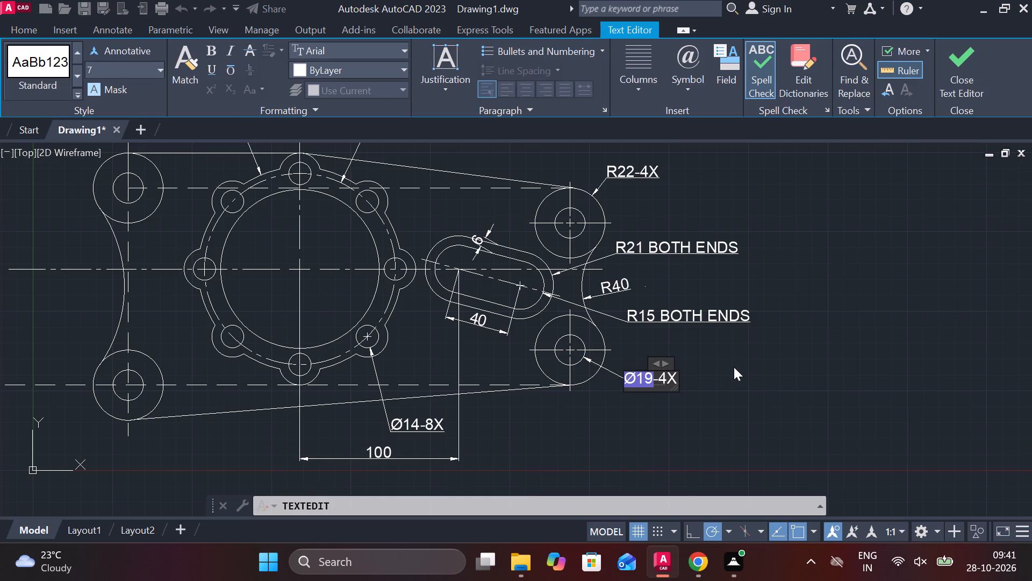
pyautogui.click(966, 82)
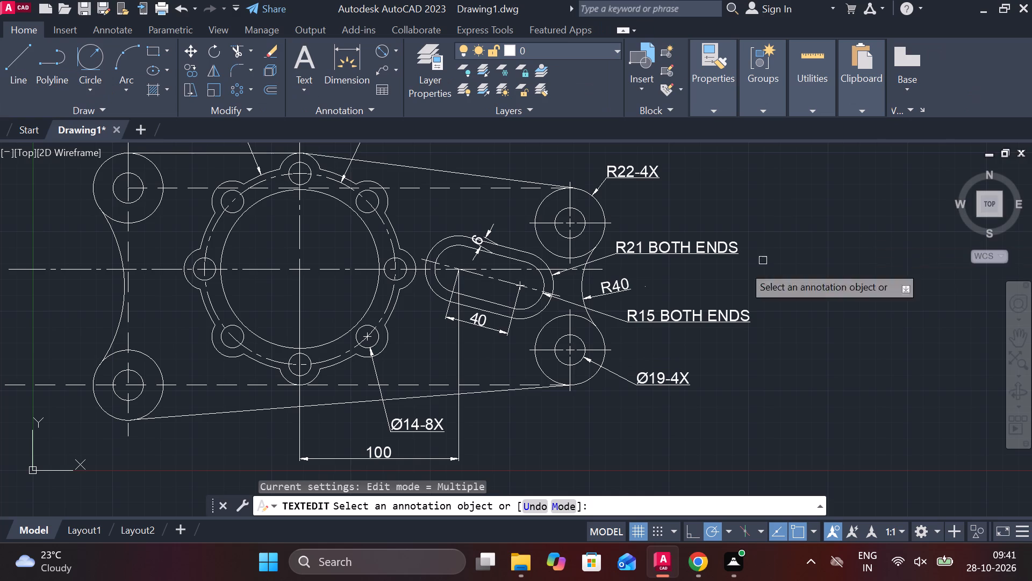
# Add an angular dimension between the horizontal centreline and the slot's inclined centreline, placed inside the slot near its right-hand end centre.
pyautogui.moveTo(445, 288); pyautogui.dragTo(613, 295, button='middle')
pyautogui.moveTo(526, 273); pyautogui.dragTo(527, 318, button='middle')
pyautogui.scroll(-1, 526, 287)
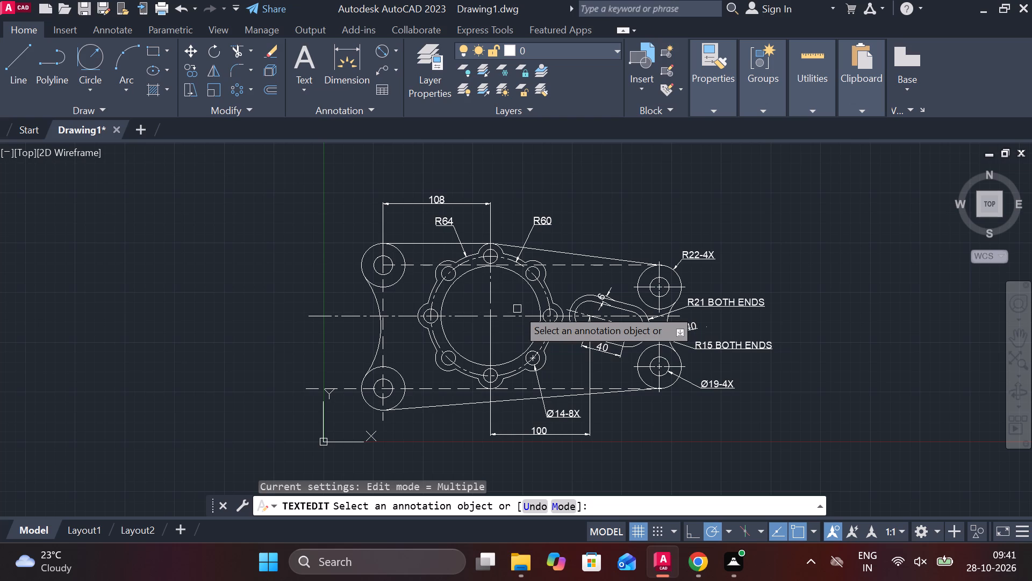
pyautogui.scroll(1, 821, 315)
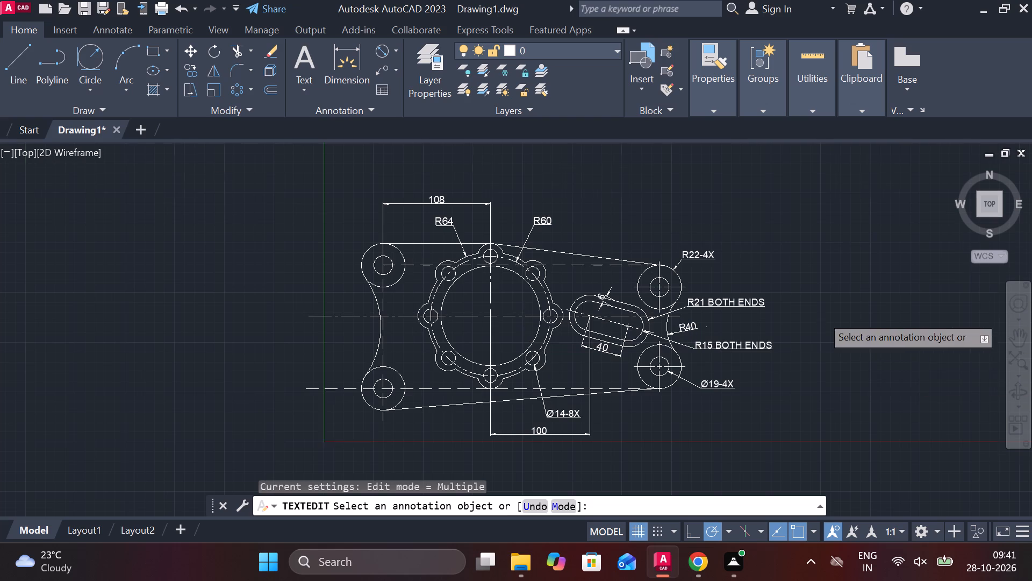
pyautogui.scroll(1, 821, 315)
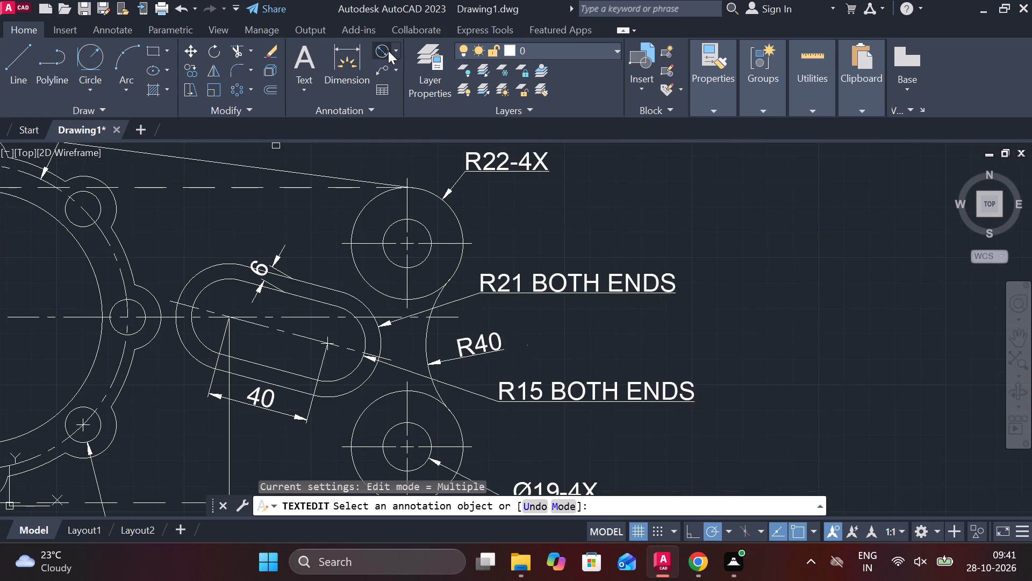
pyautogui.click(396, 51)
pyautogui.click(414, 150)
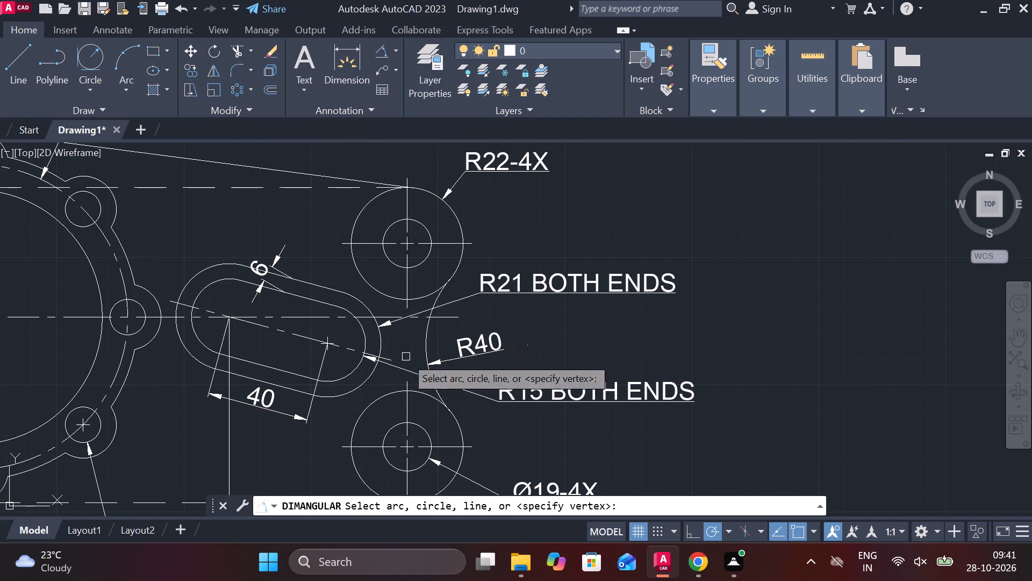
pyautogui.moveTo(391, 325); pyautogui.dragTo(566, 332, button='middle')
pyautogui.scroll(3, 487, 345)
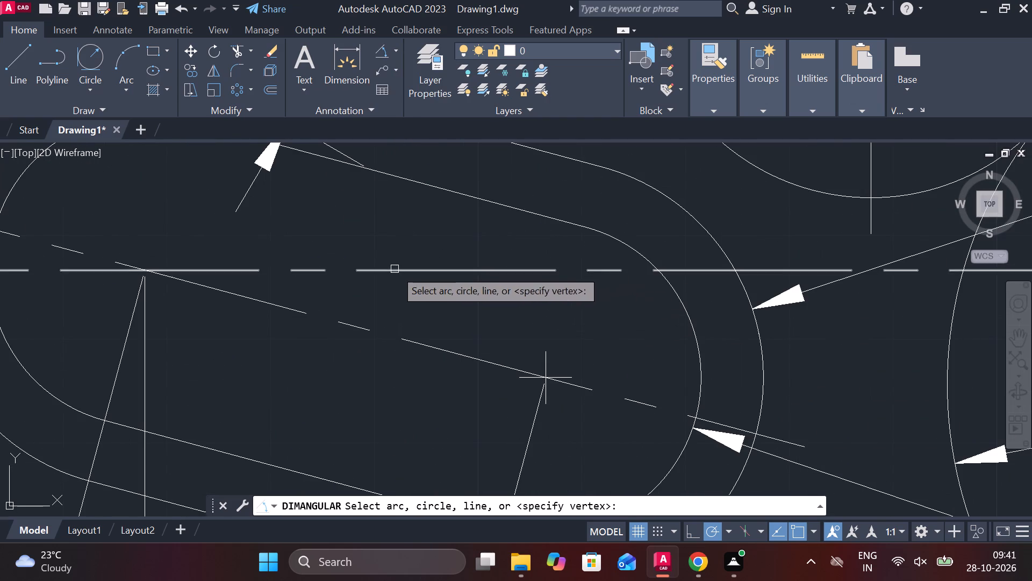
pyautogui.click(391, 270)
pyautogui.click(374, 331)
pyautogui.scroll(-2, 458, 325)
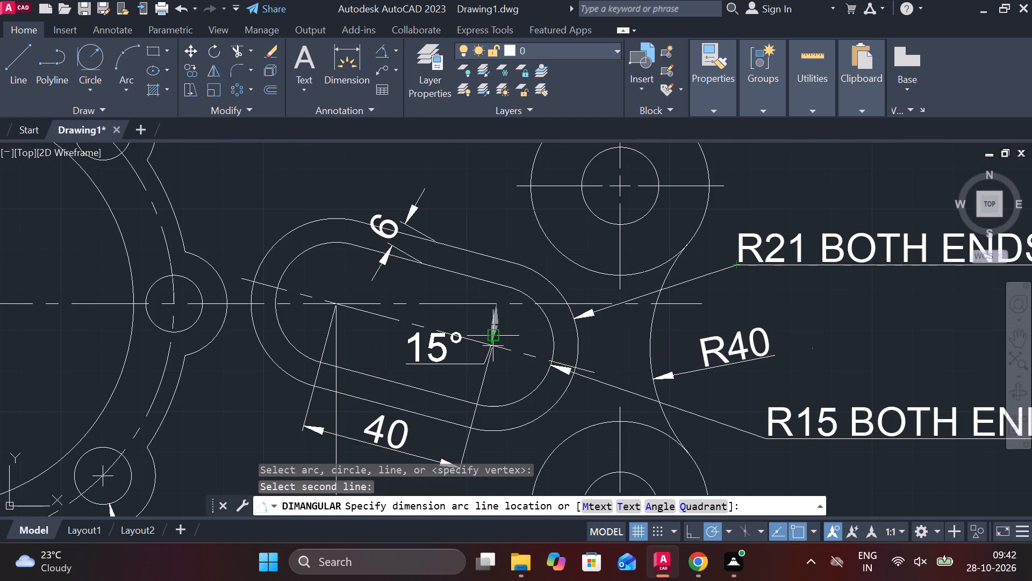
pyautogui.click(488, 336)
# Reposition the slot's angular dimension text slightly down and to the left, keeping it inside the slot.
pyautogui.scroll(-1, 593, 338)
pyautogui.moveTo(573, 348); pyautogui.dragTo(555, 316, button='middle')
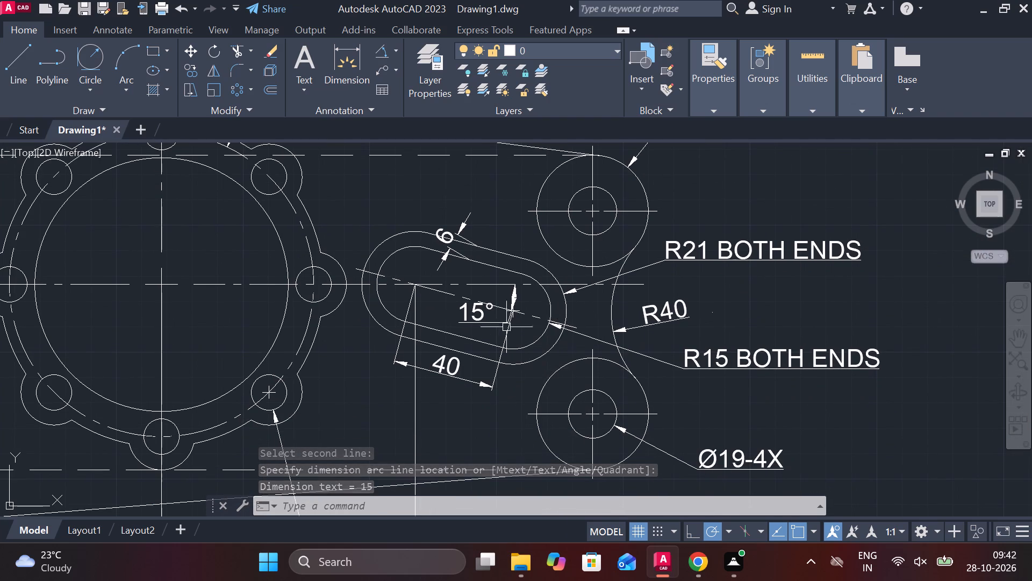
pyautogui.scroll(2, 503, 324)
pyautogui.click(440, 297)
pyautogui.click(429, 295)
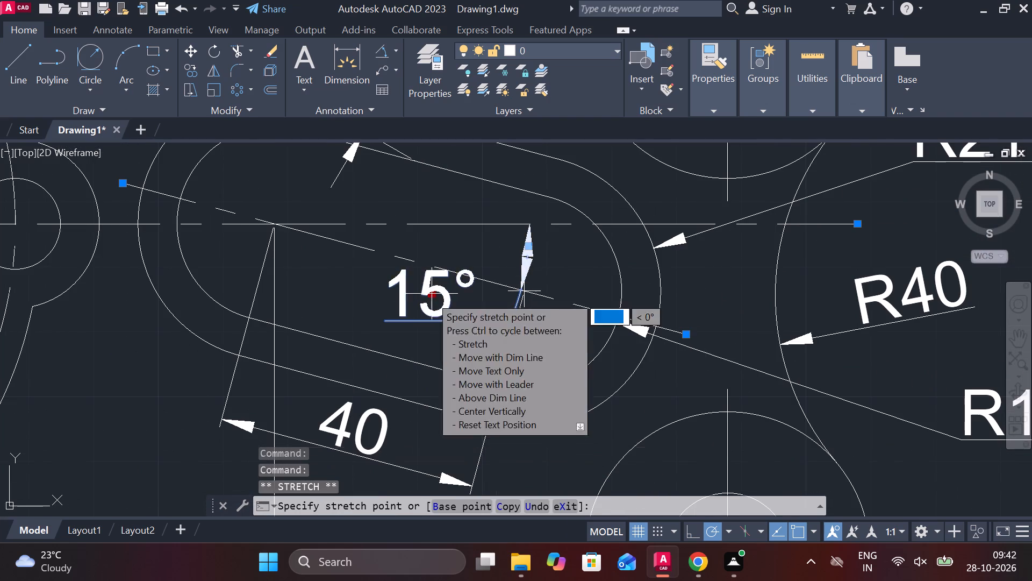
pyautogui.click(406, 326)
pyautogui.press('Escape')
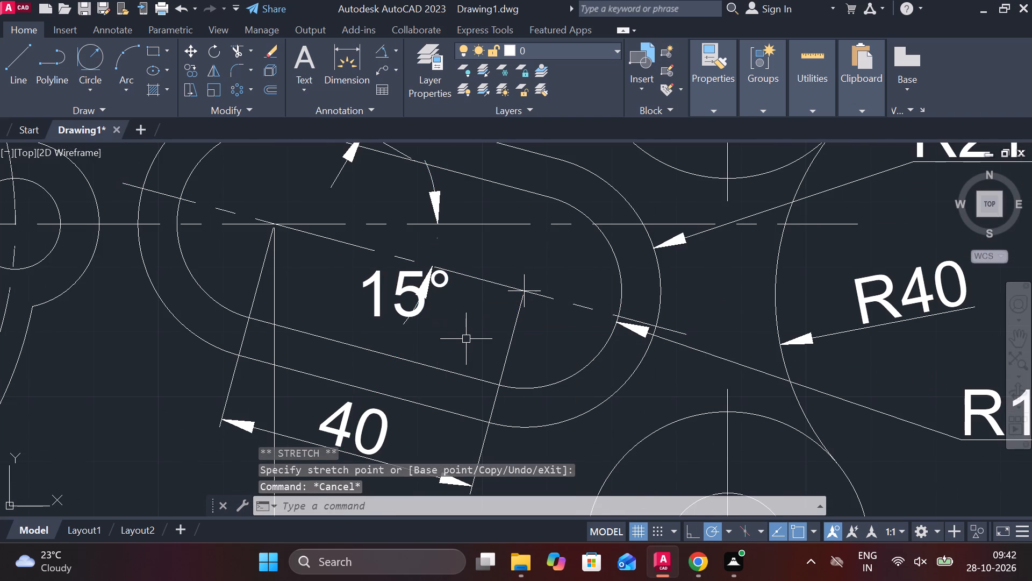
pyautogui.scroll(-2, 466, 339)
pyautogui.moveTo(474, 347); pyautogui.dragTo(491, 314, button='middle')
pyautogui.scroll(-2, 490, 317)
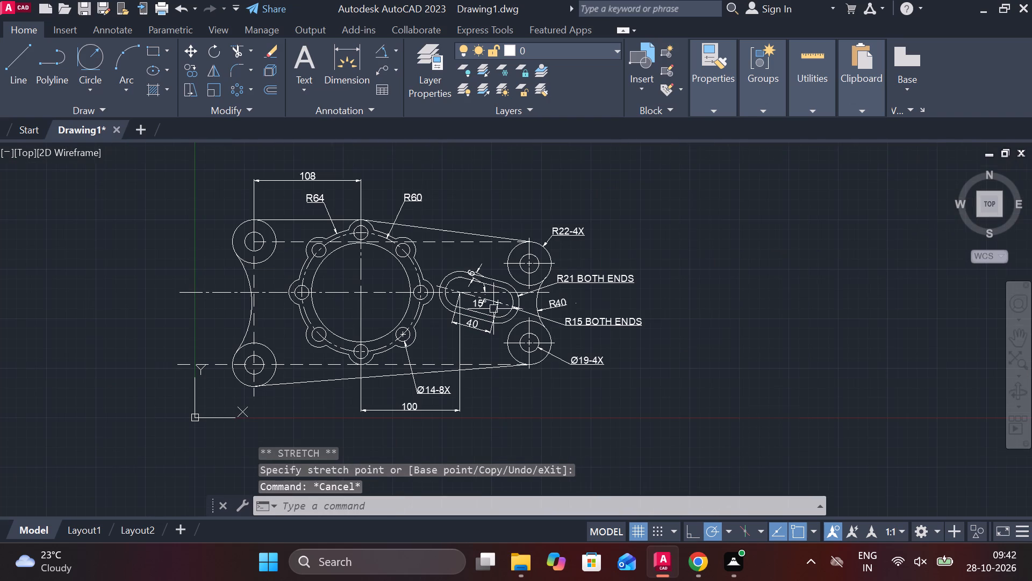
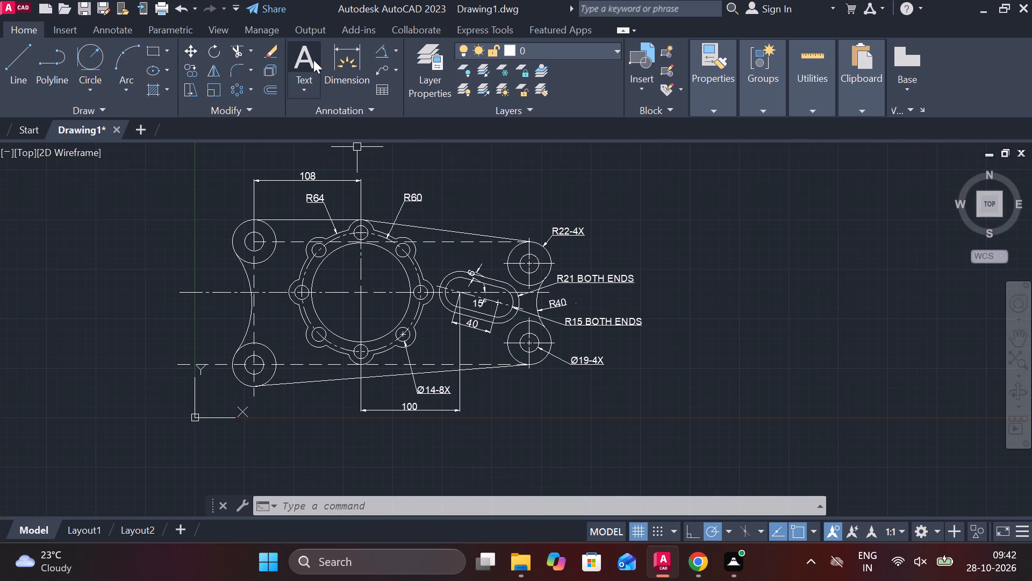
# Add a radius dimension to the ring's upper right-hand lobe arc and append -8X to its text.
pyautogui.click(392, 51)
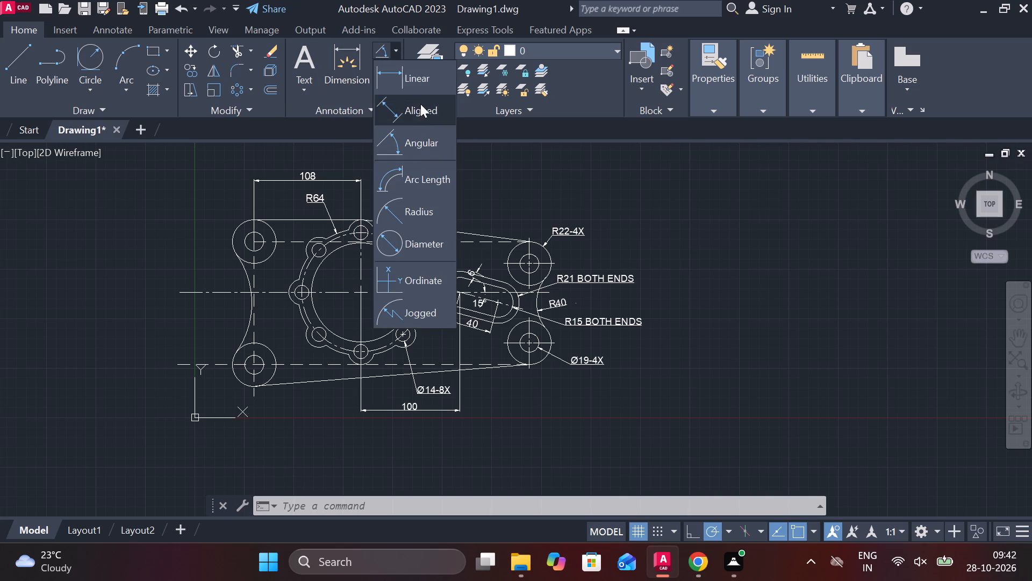
pyautogui.click(417, 212)
pyautogui.scroll(1, 413, 265)
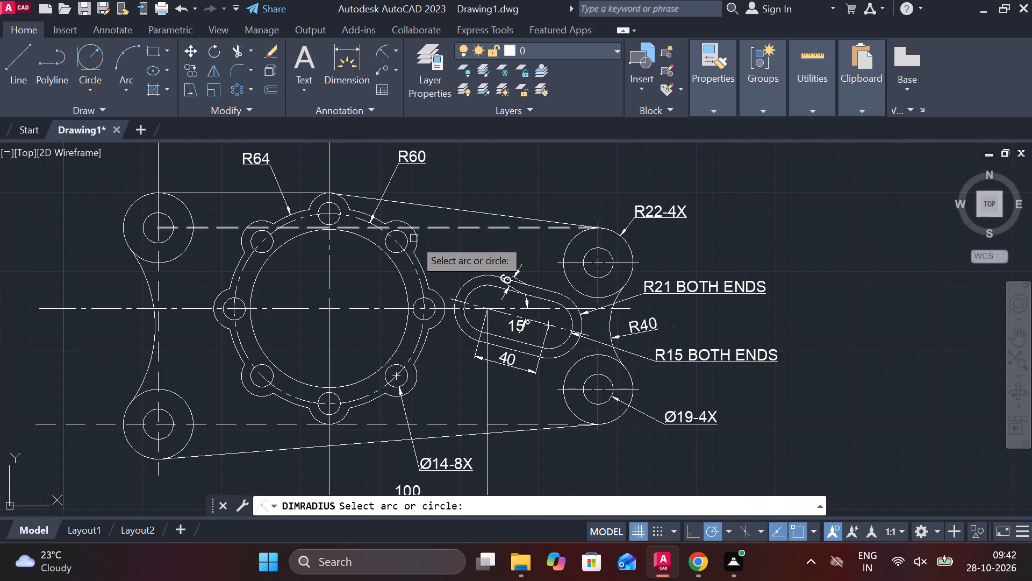
pyautogui.click(415, 242)
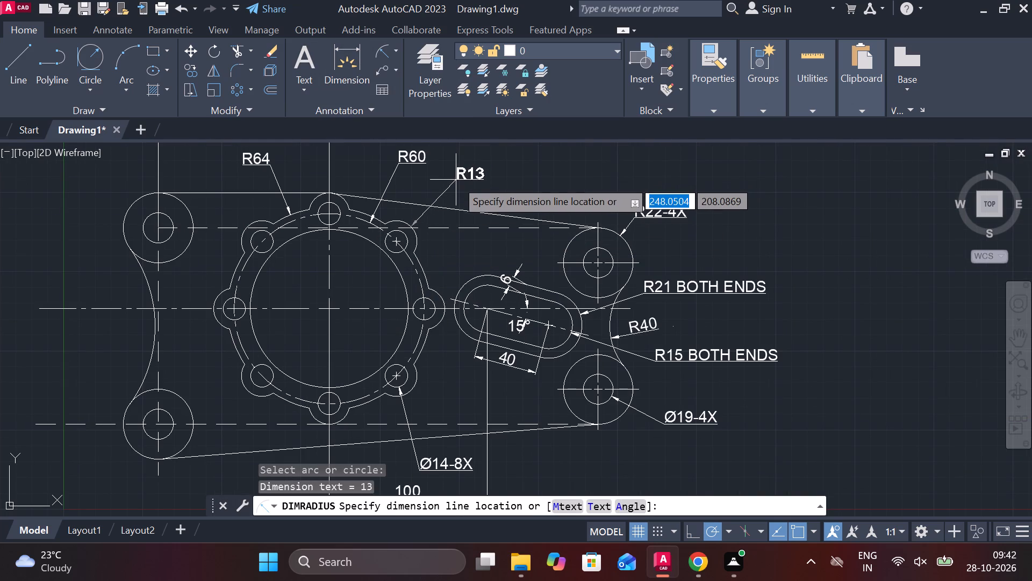
pyautogui.click(456, 180)
pyautogui.click(468, 163)
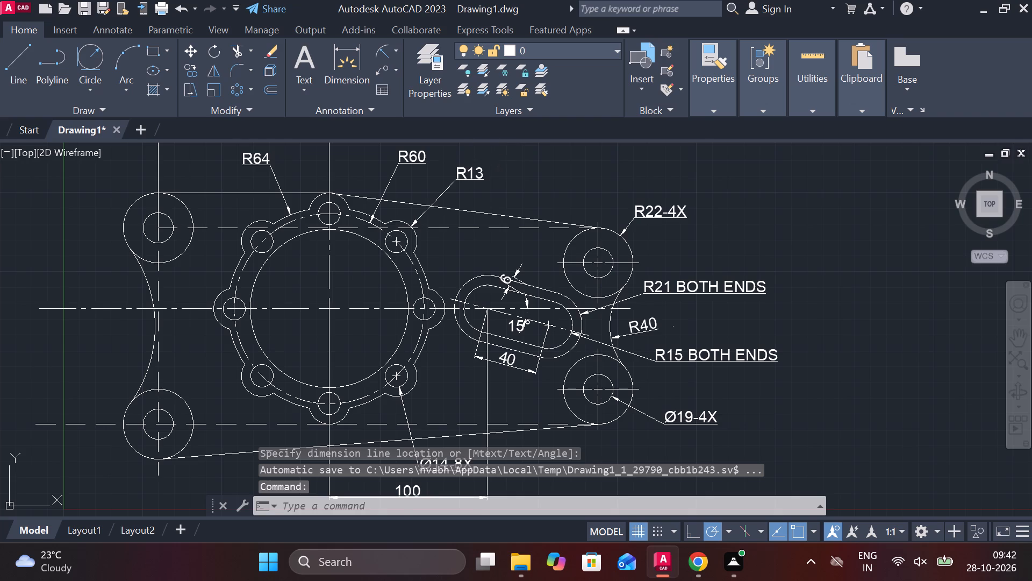
pyautogui.click(470, 162)
pyautogui.doubleClick(474, 173)
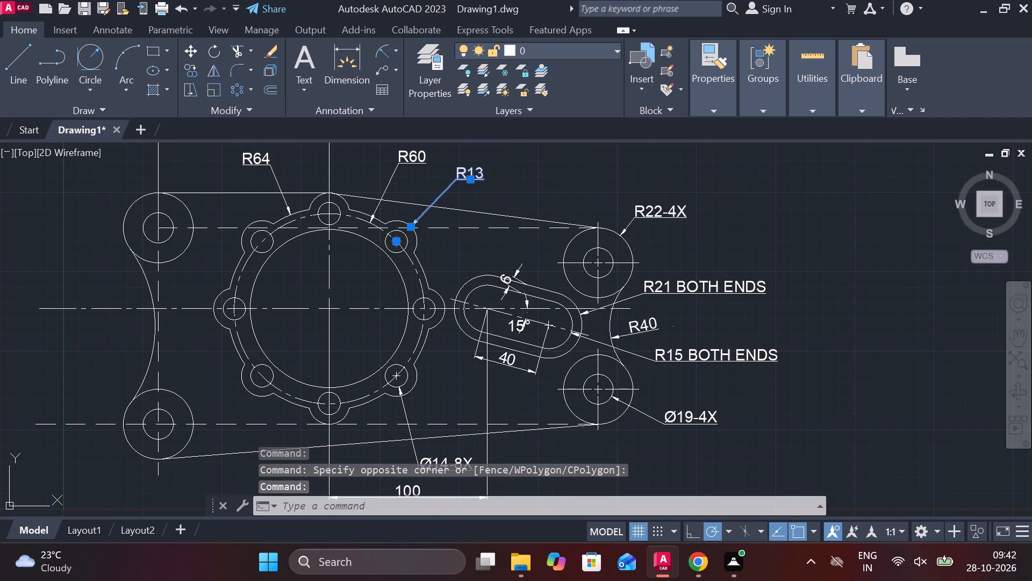
pyautogui.press('Right')
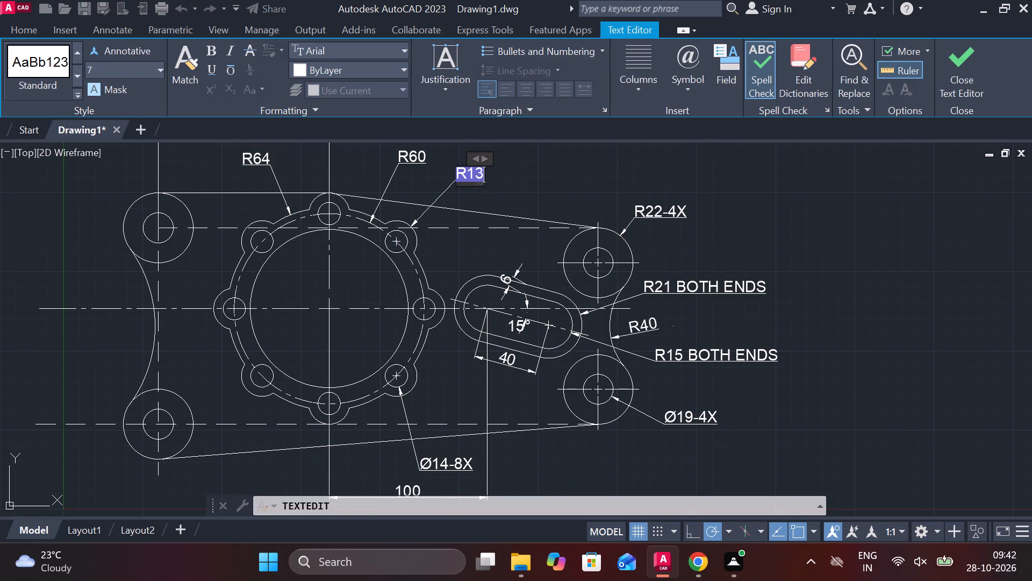
pyautogui.press('-')
pyautogui.write('8X')
pyautogui.click(961, 92)
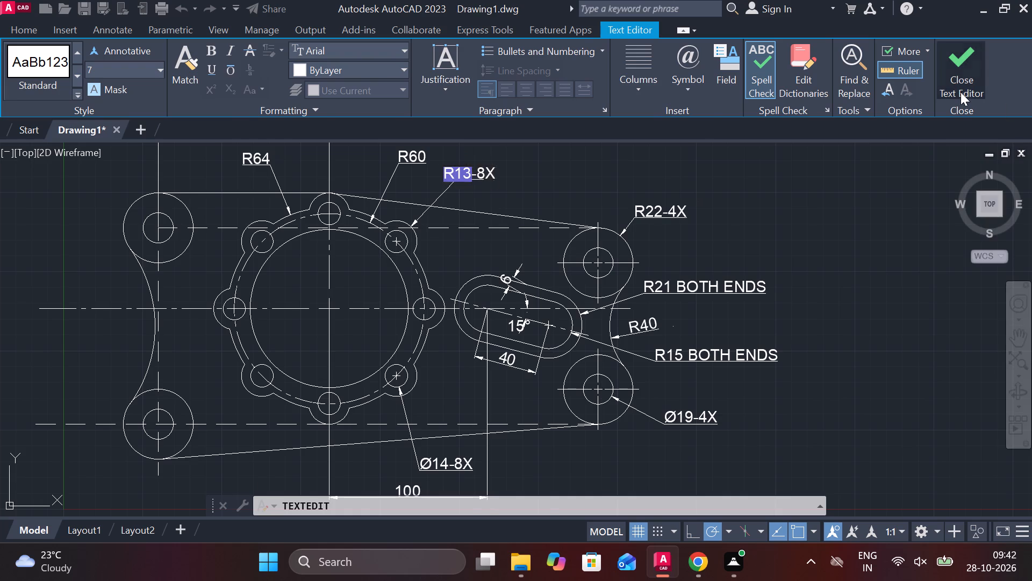
# Add a radius dimension to the concave arc on the plate's left-hand edge, with the text outside the plate.
pyautogui.moveTo(355, 316); pyautogui.dragTo(461, 310, button='middle')
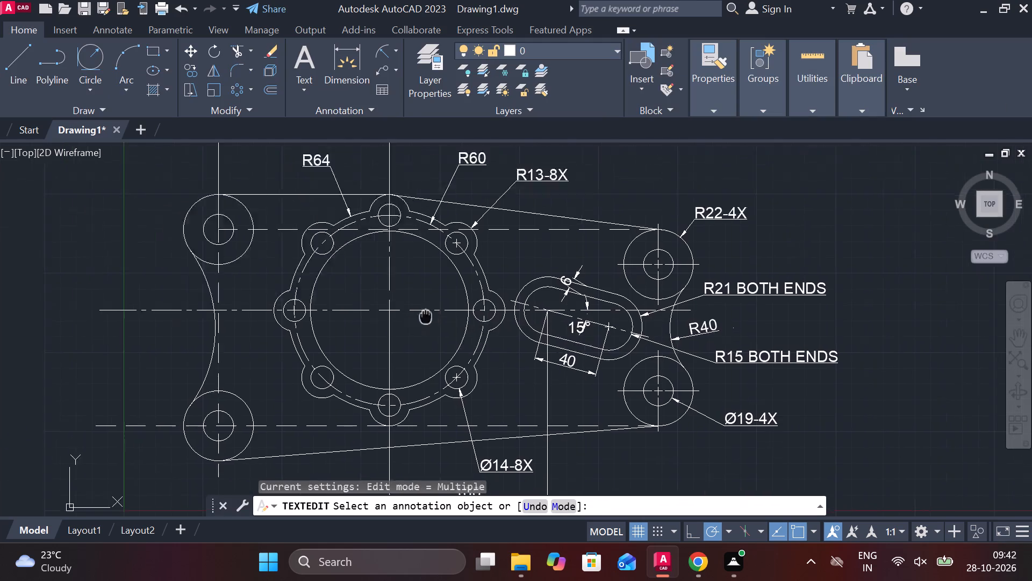
pyautogui.moveTo(461, 310); pyautogui.dragTo(503, 296, button='middle')
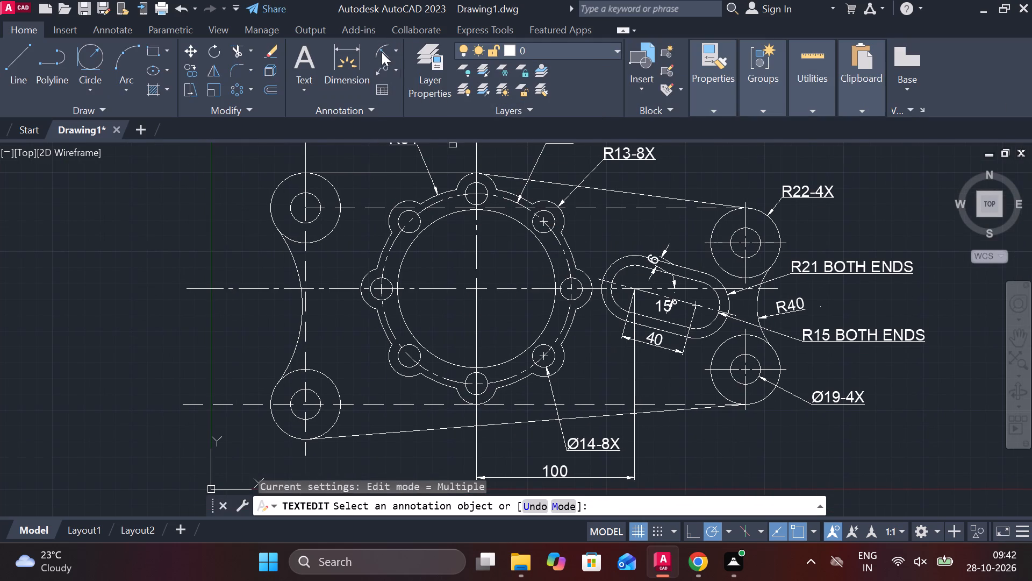
pyautogui.click(383, 48)
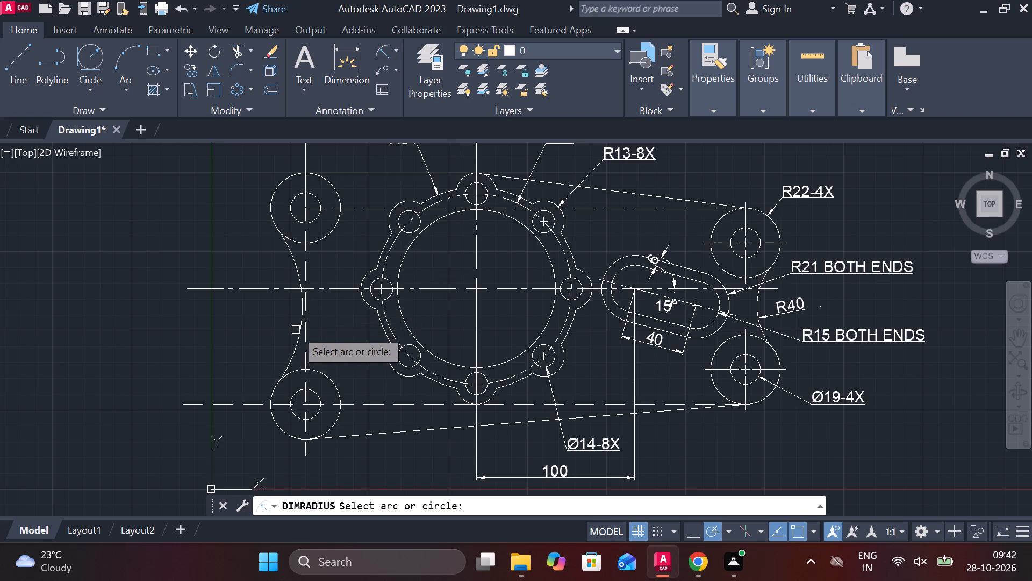
pyautogui.click(296, 330)
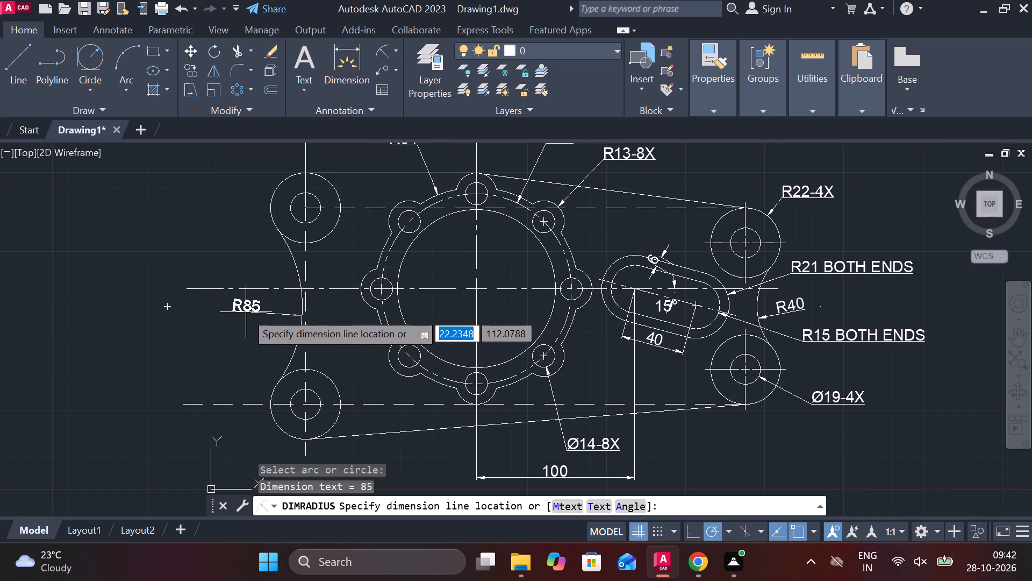
pyautogui.click(253, 340)
# Add a diameter dimension to the large central circle, with the text placed inside the circle.
pyautogui.moveTo(267, 334); pyautogui.dragTo(405, 242, button='middle')
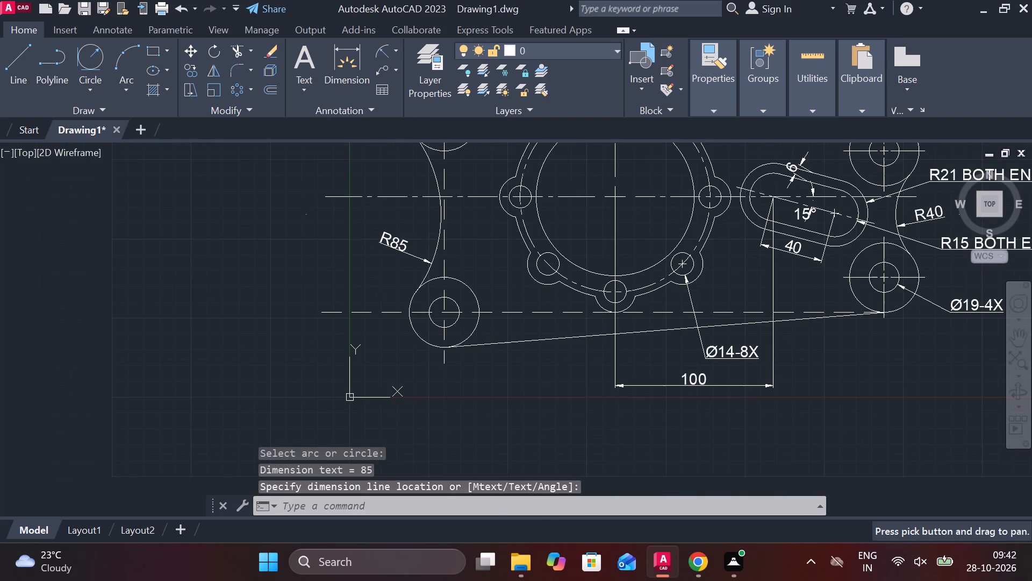
pyautogui.scroll(-1, 405, 252)
pyautogui.moveTo(400, 252); pyautogui.dragTo(343, 366, button='middle')
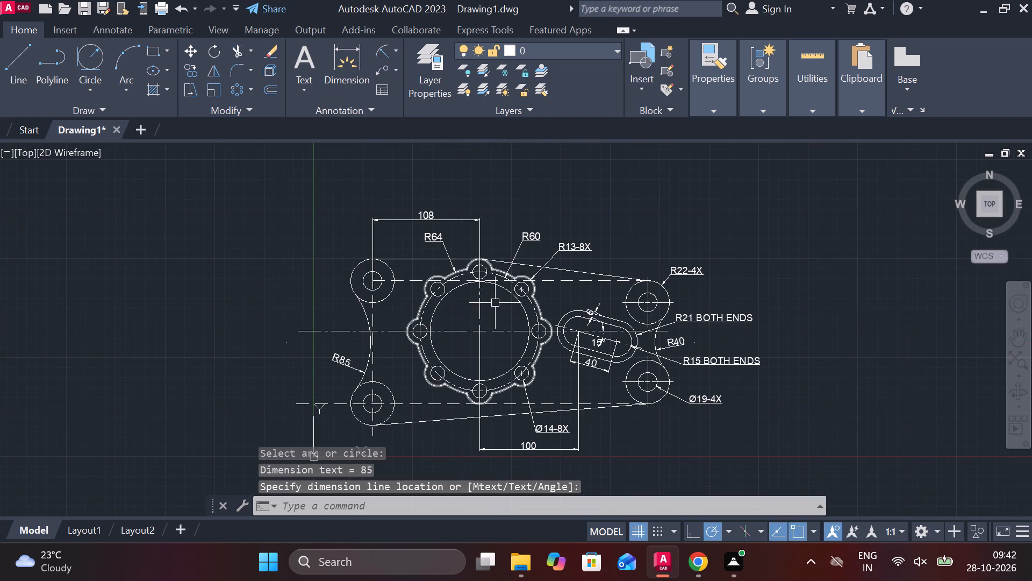
pyautogui.moveTo(500, 375); pyautogui.dragTo(485, 313, button='middle')
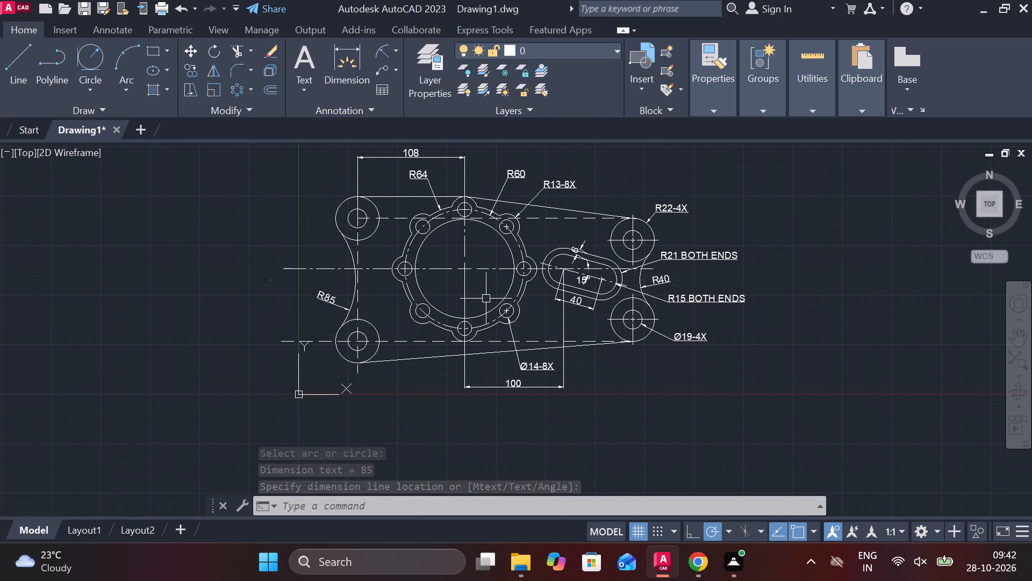
pyautogui.click(396, 55)
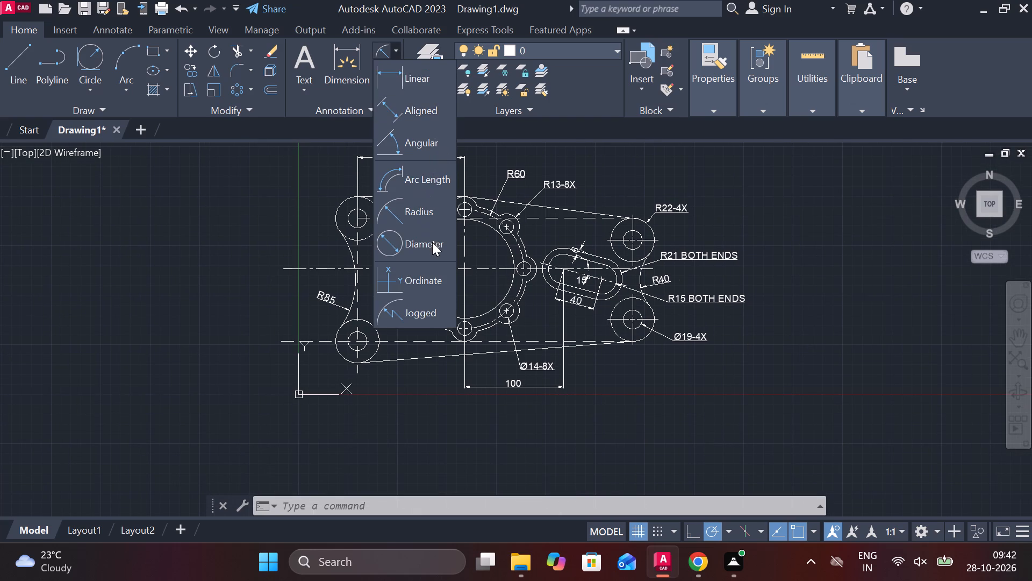
pyautogui.click(432, 242)
pyautogui.scroll(1, 474, 258)
pyautogui.click(524, 240)
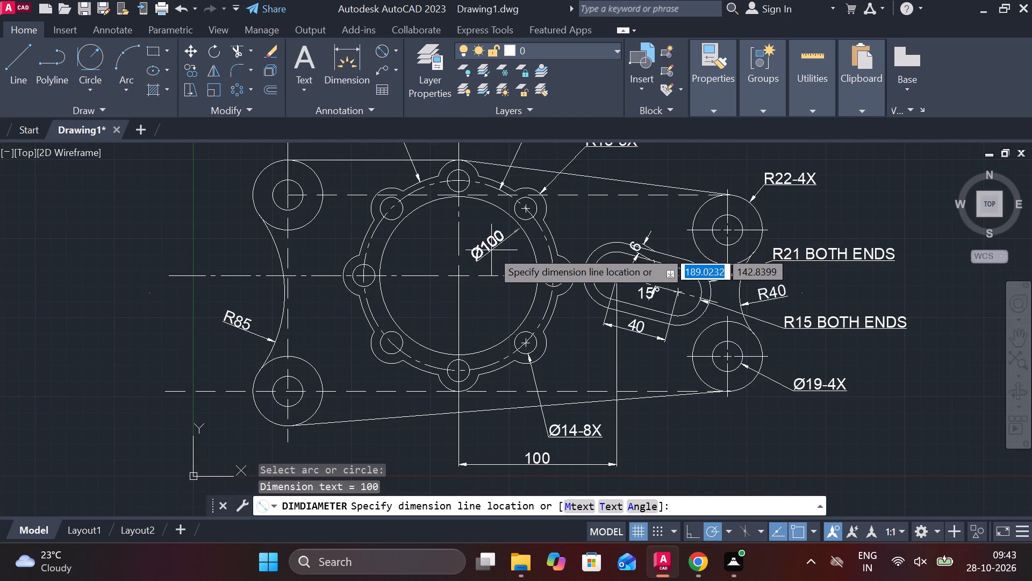
pyautogui.click(489, 258)
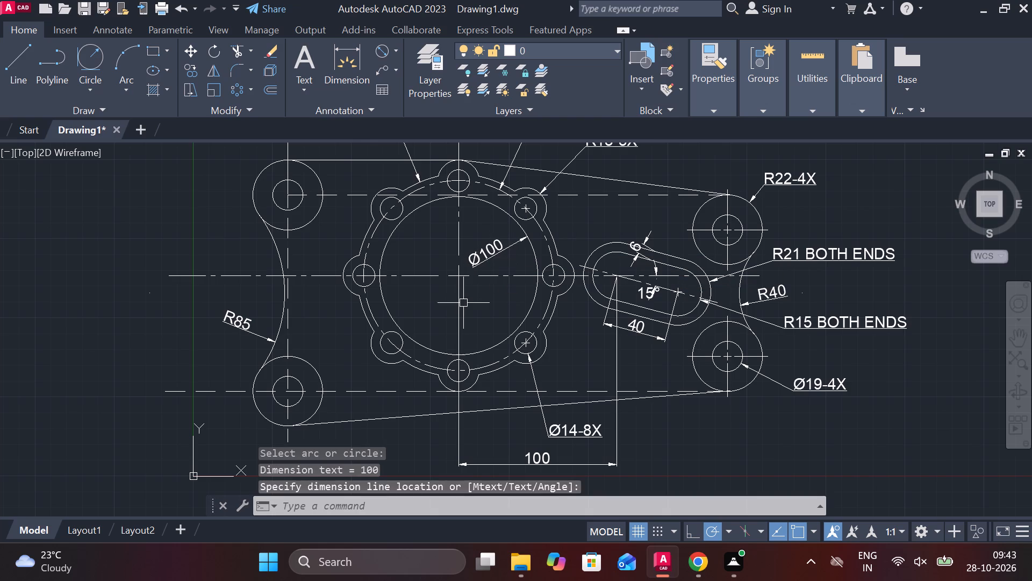
# Add a horizontal linear dimension from the ring's top hole centre to the upper right-hand corner hole centre, in line with the 108 dimension.
pyautogui.moveTo(463, 303); pyautogui.dragTo(427, 202, button='middle')
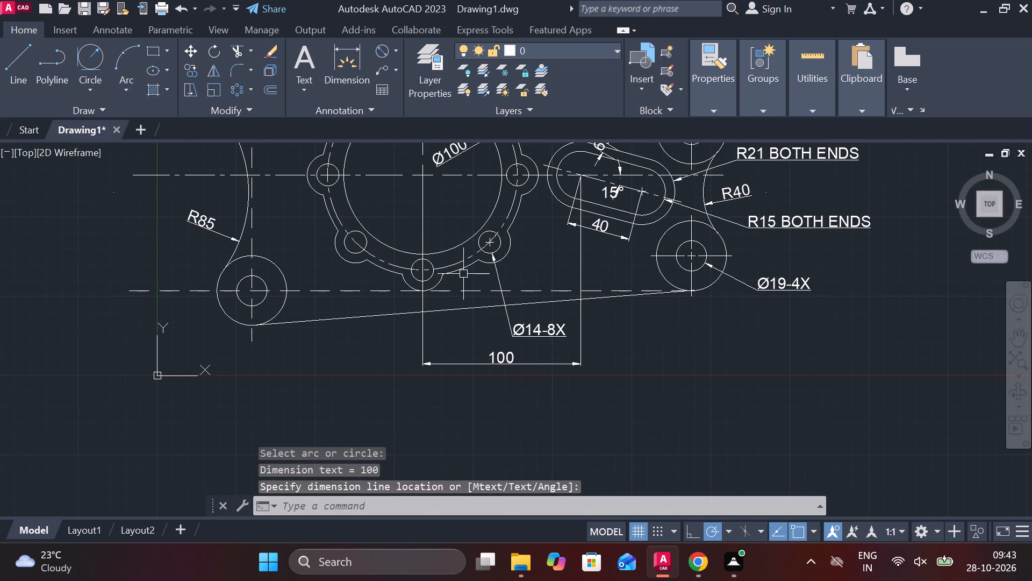
pyautogui.moveTo(453, 306); pyautogui.dragTo(467, 274, button='middle')
pyautogui.moveTo(366, 381); pyautogui.dragTo(386, 382, button='middle')
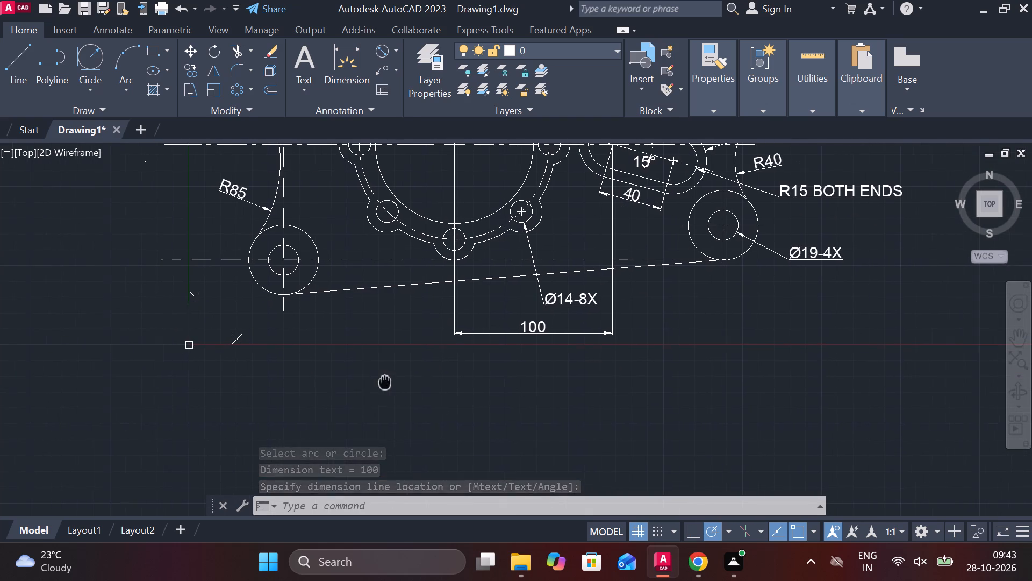
pyautogui.moveTo(386, 382); pyautogui.dragTo(384, 382, button='middle')
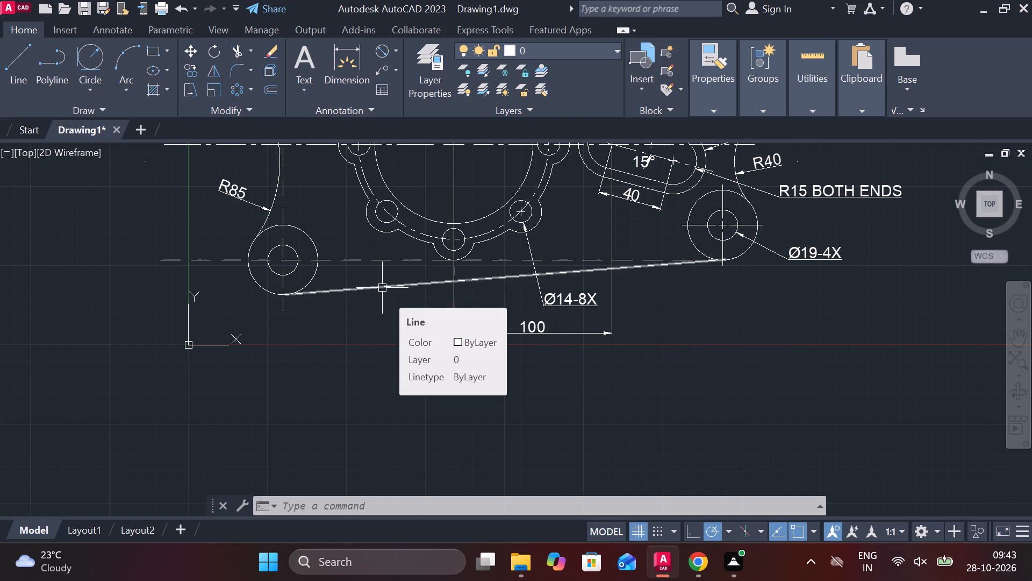
pyautogui.moveTo(388, 288); pyautogui.dragTo(398, 421, button='middle')
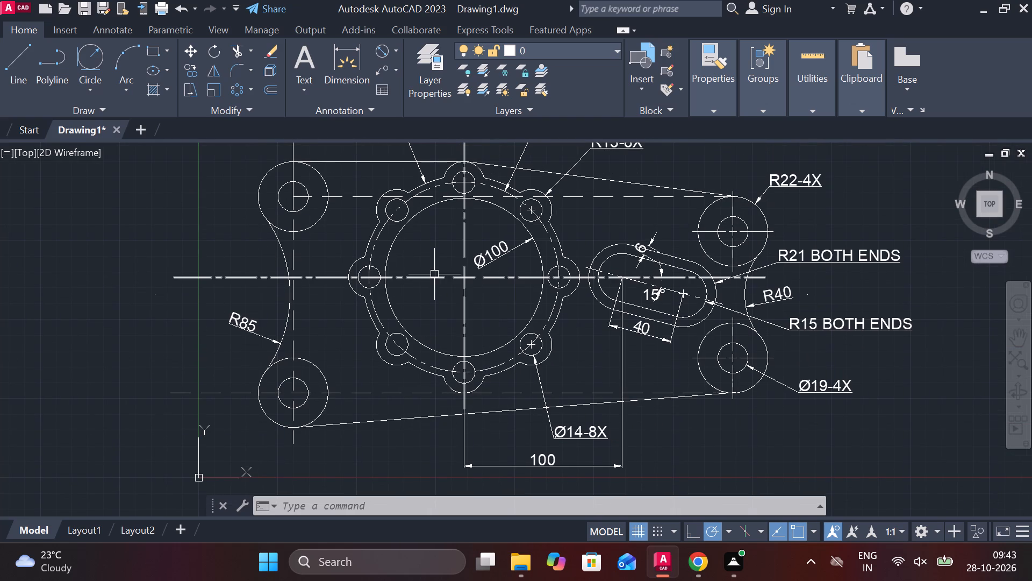
pyautogui.moveTo(398, 278); pyautogui.dragTo(413, 405, button='middle')
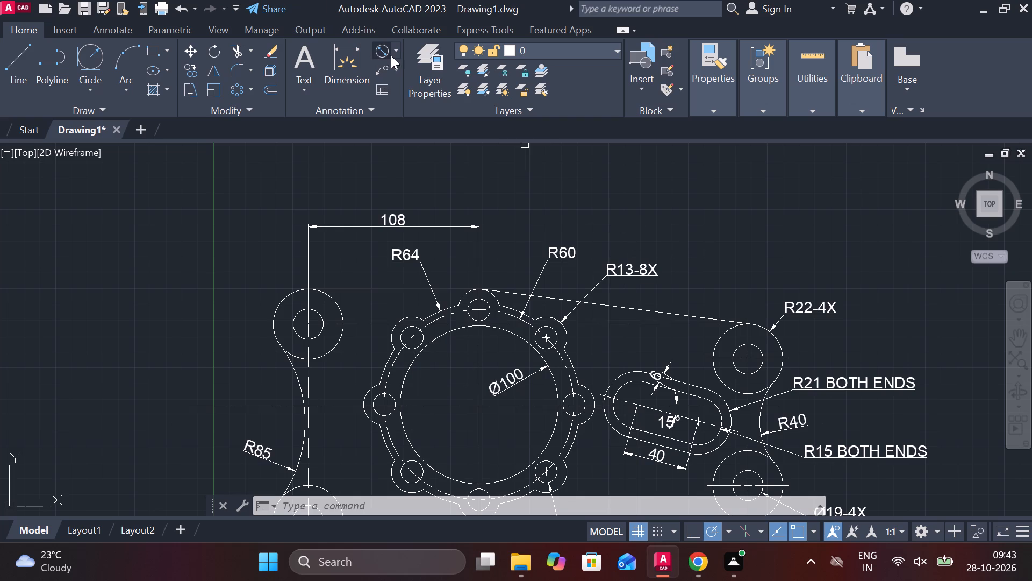
pyautogui.click(399, 44)
pyautogui.click(405, 81)
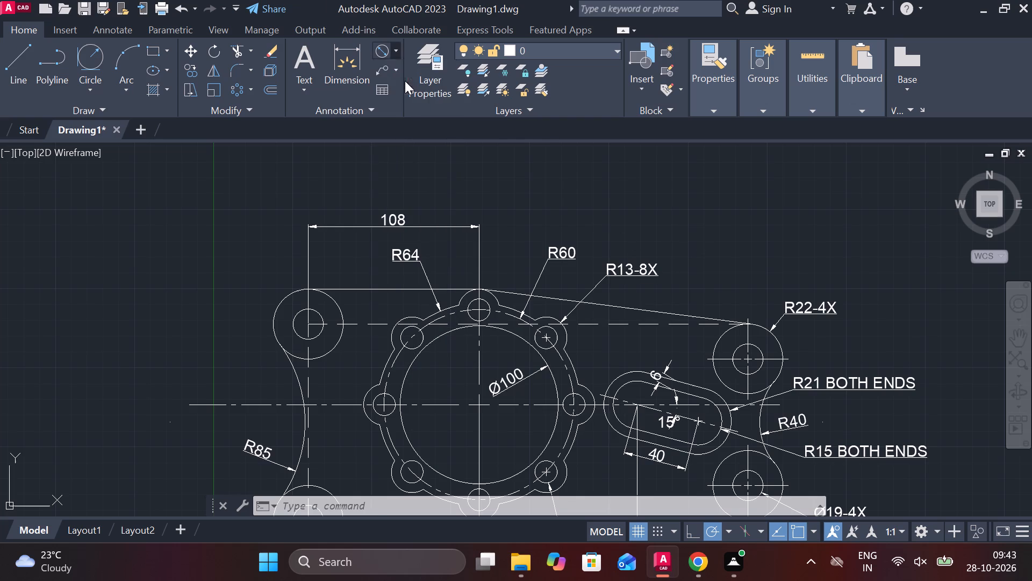
pyautogui.click(475, 311)
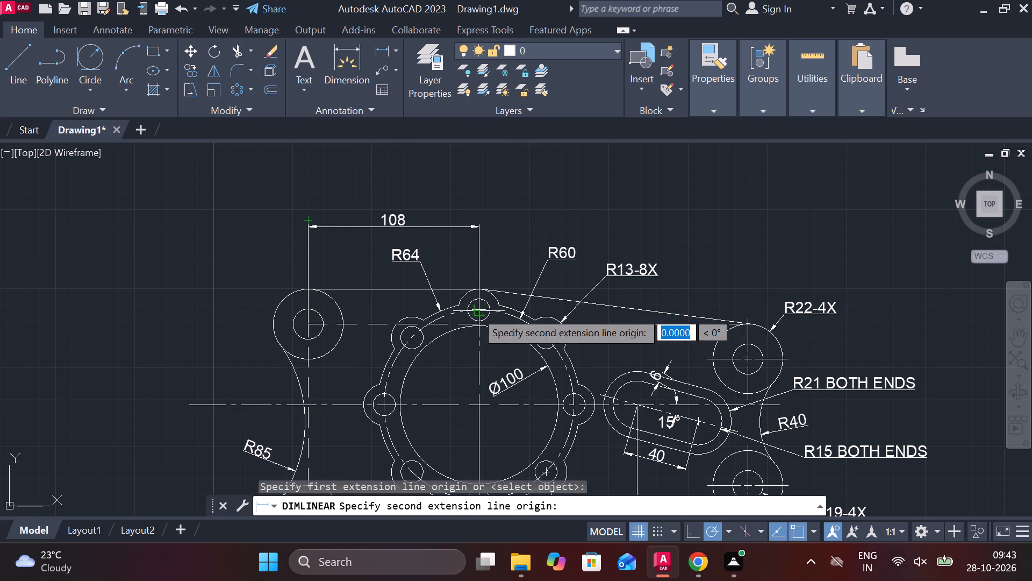
pyautogui.click(749, 365)
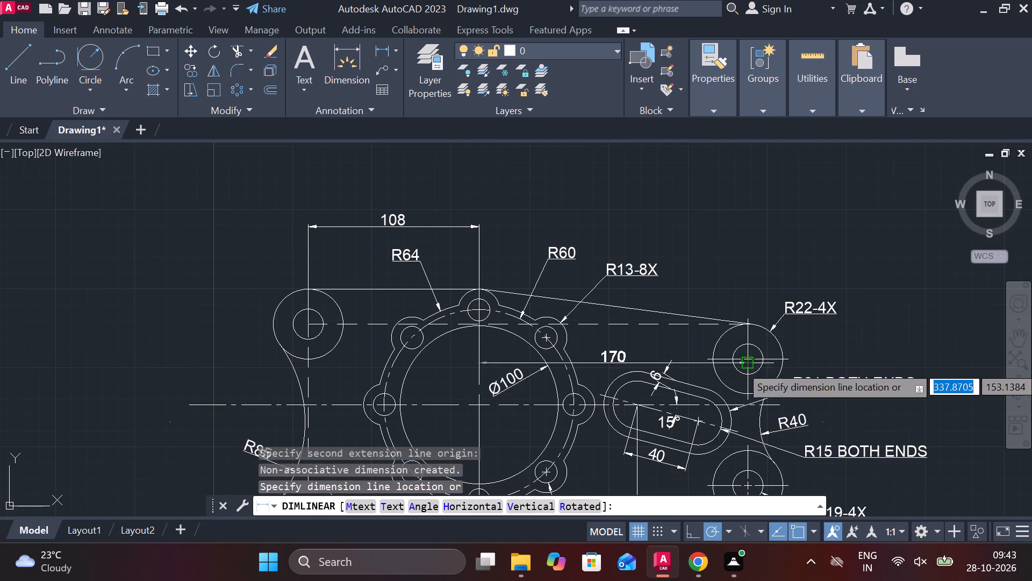
pyautogui.click(482, 232)
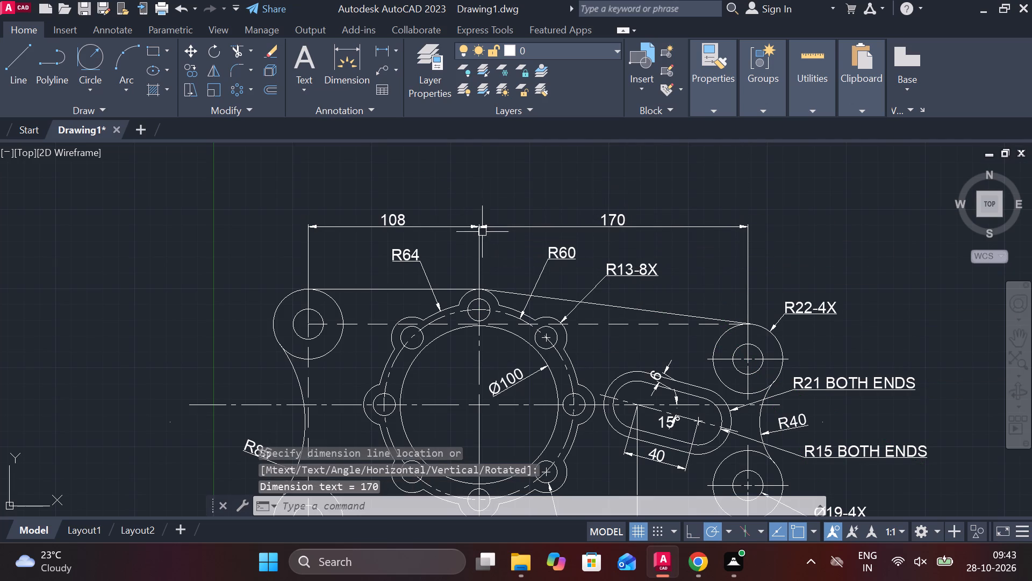
# Add a vertical linear dimension from the upper left-hand hole centre to the horizontal centreline, placed left of the plate.
pyautogui.scroll(-1, 533, 239)
pyautogui.moveTo(545, 323); pyautogui.dragTo(543, 226, button='middle')
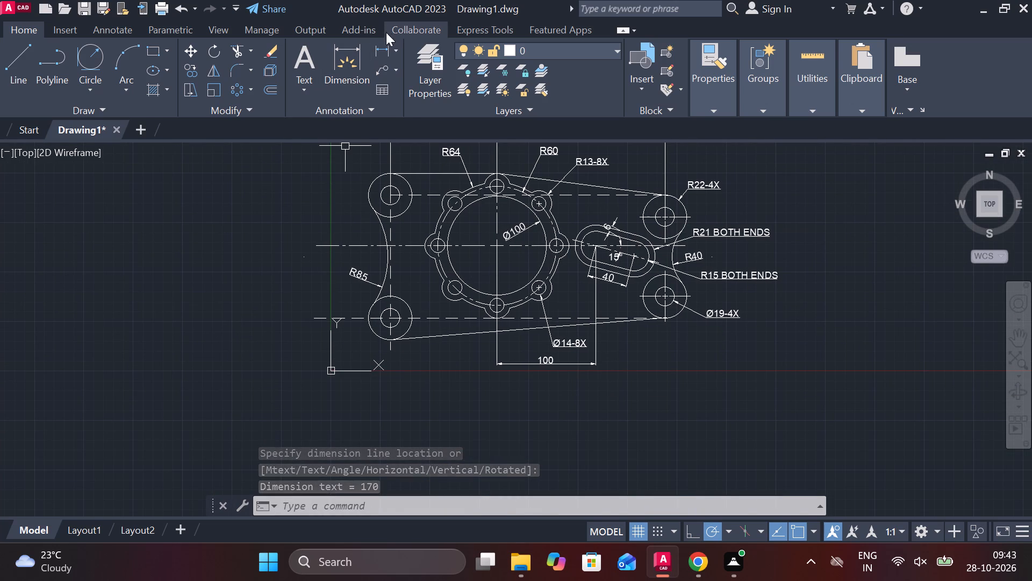
pyautogui.click(382, 49)
pyautogui.click(389, 196)
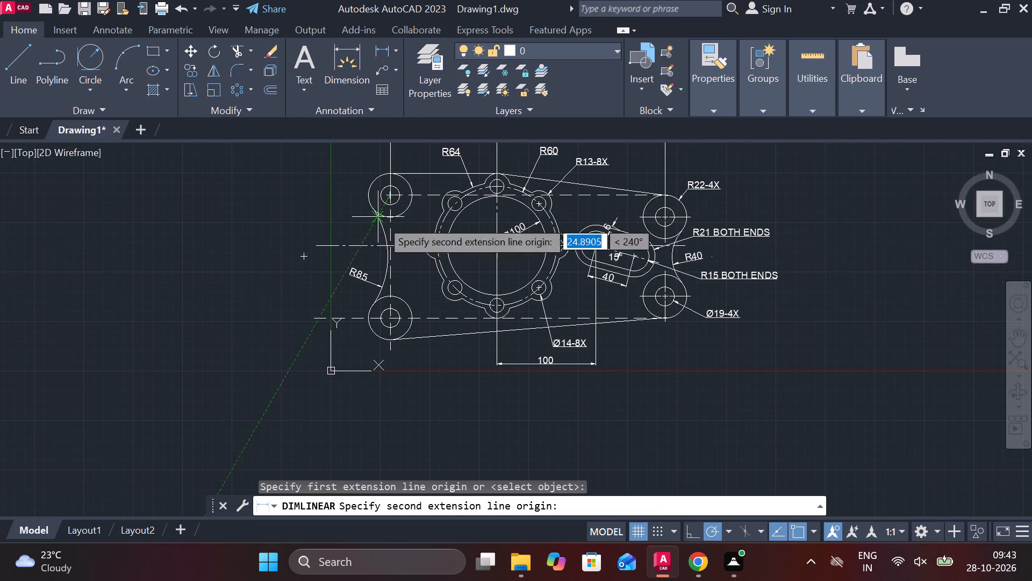
pyautogui.click(388, 247)
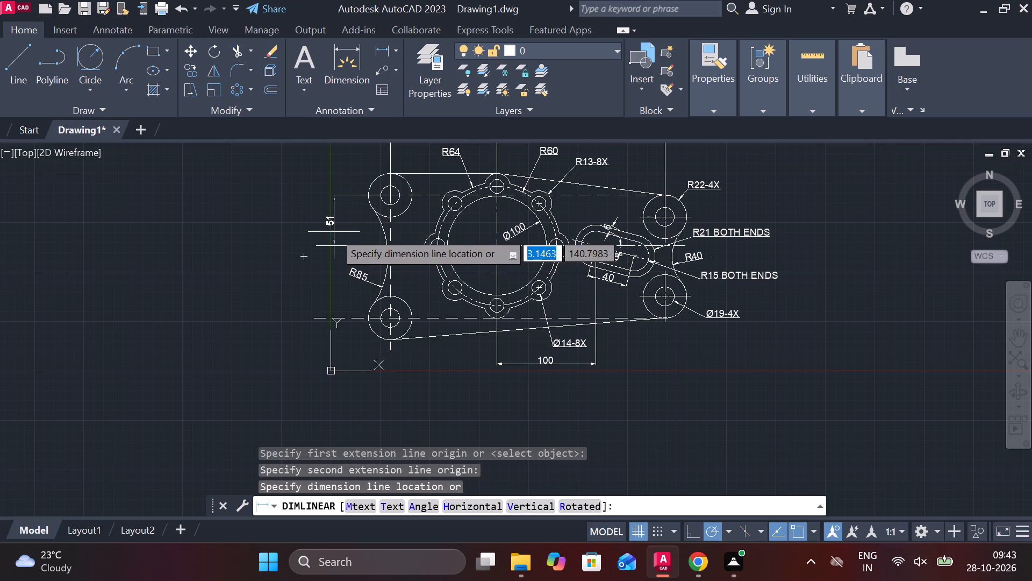
pyautogui.click(331, 231)
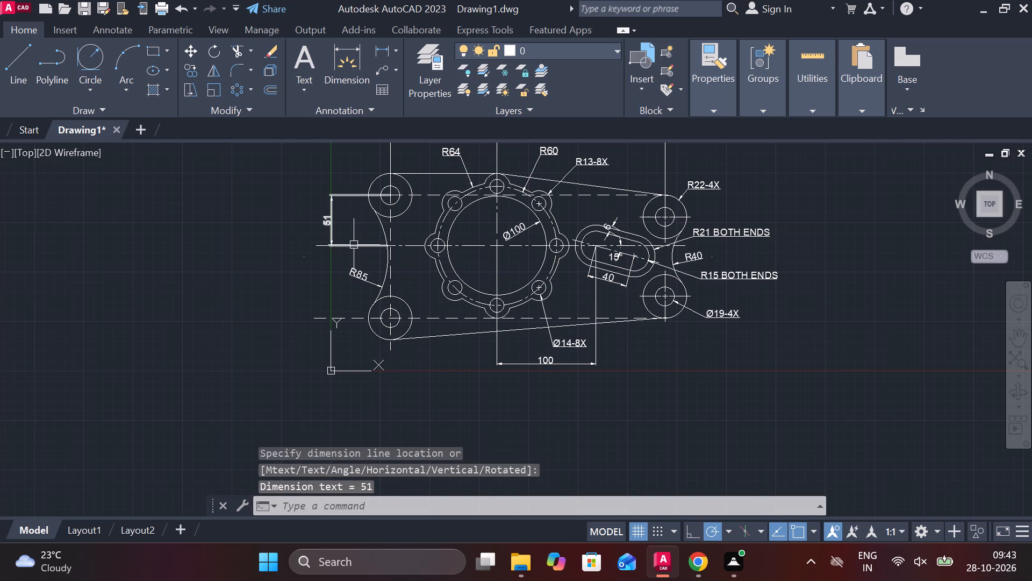
# Add a vertical linear dimension from the horizontal centreline to the lower left-hand hole centre, in line with the vertical dimension above it.
pyautogui.press('space')
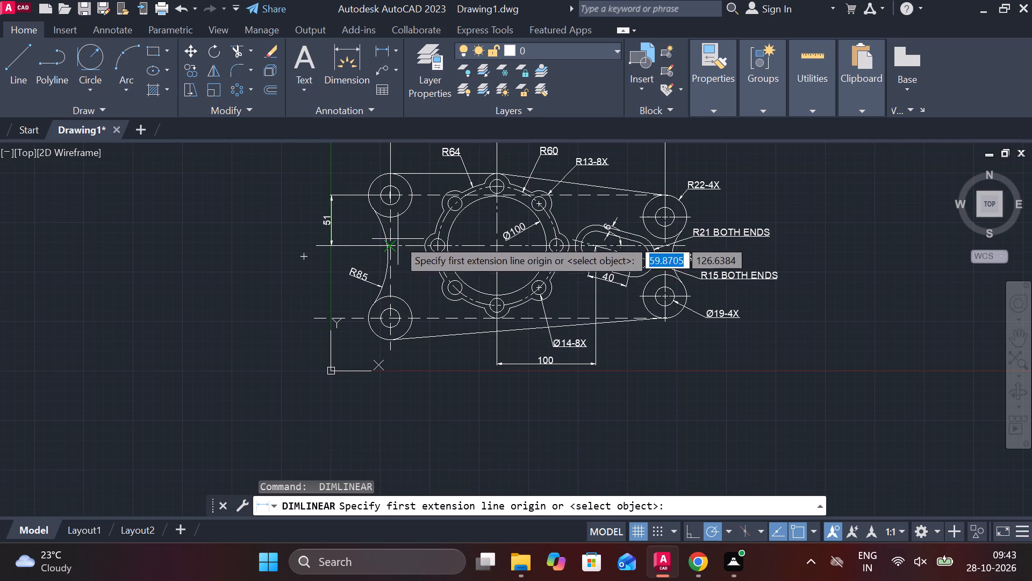
pyautogui.click(391, 246)
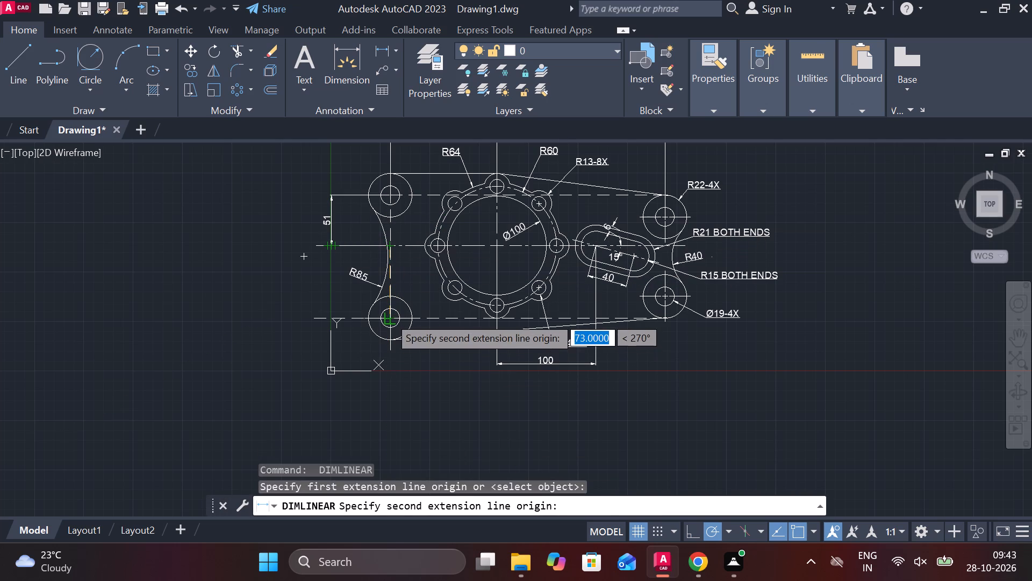
pyautogui.click(389, 316)
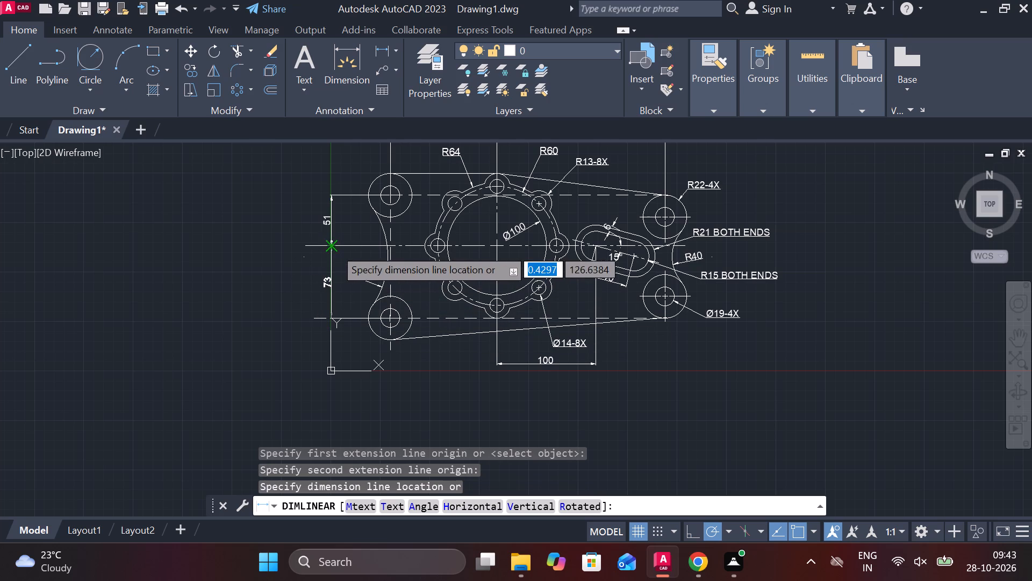
pyautogui.click(334, 248)
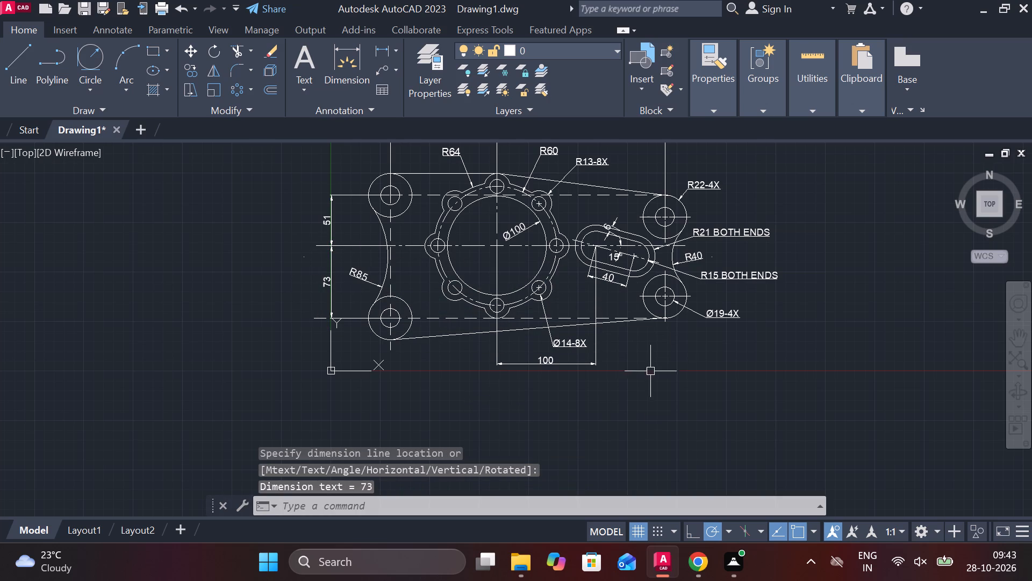
pyautogui.moveTo(681, 365); pyautogui.dragTo(619, 367, button='middle')
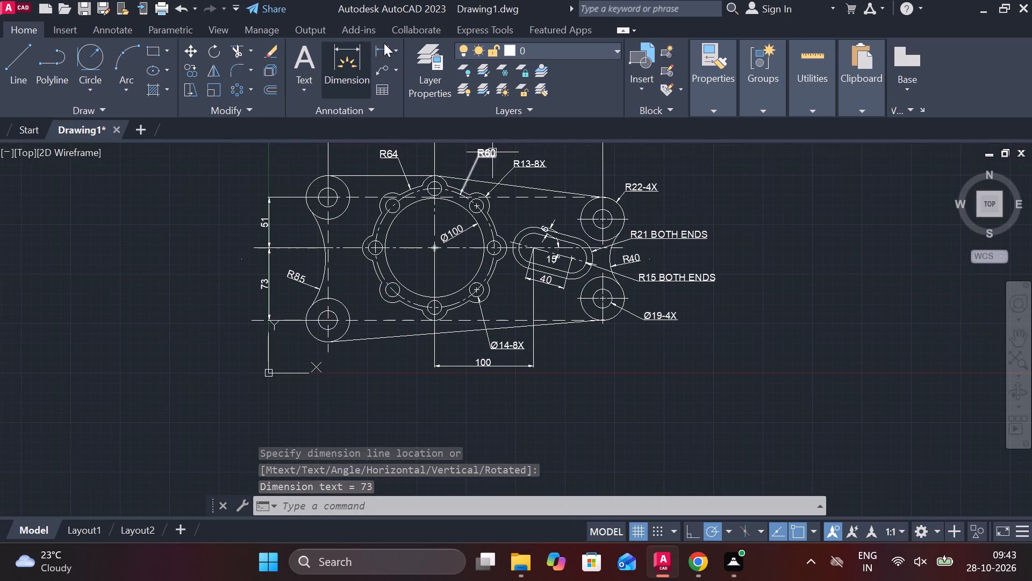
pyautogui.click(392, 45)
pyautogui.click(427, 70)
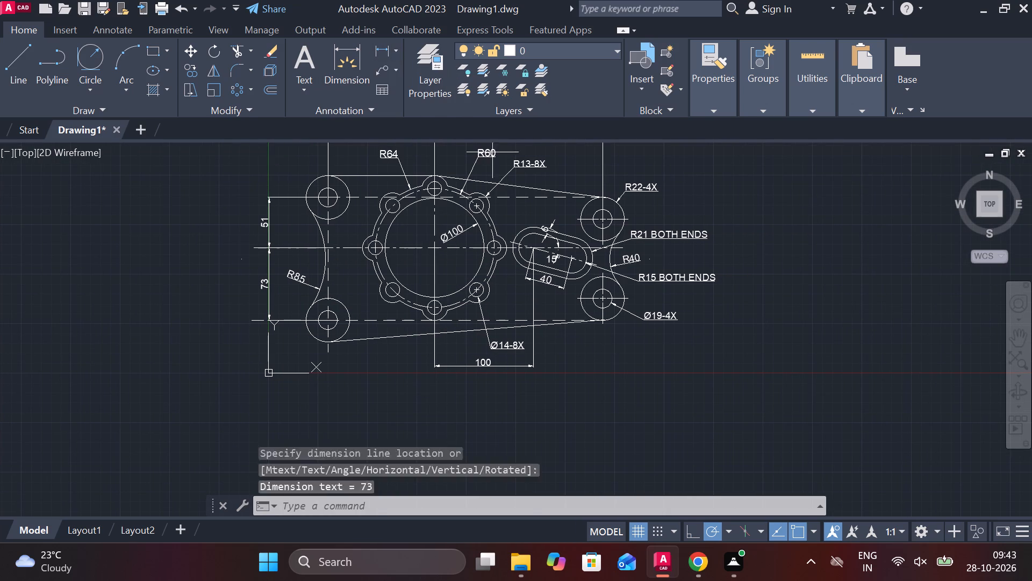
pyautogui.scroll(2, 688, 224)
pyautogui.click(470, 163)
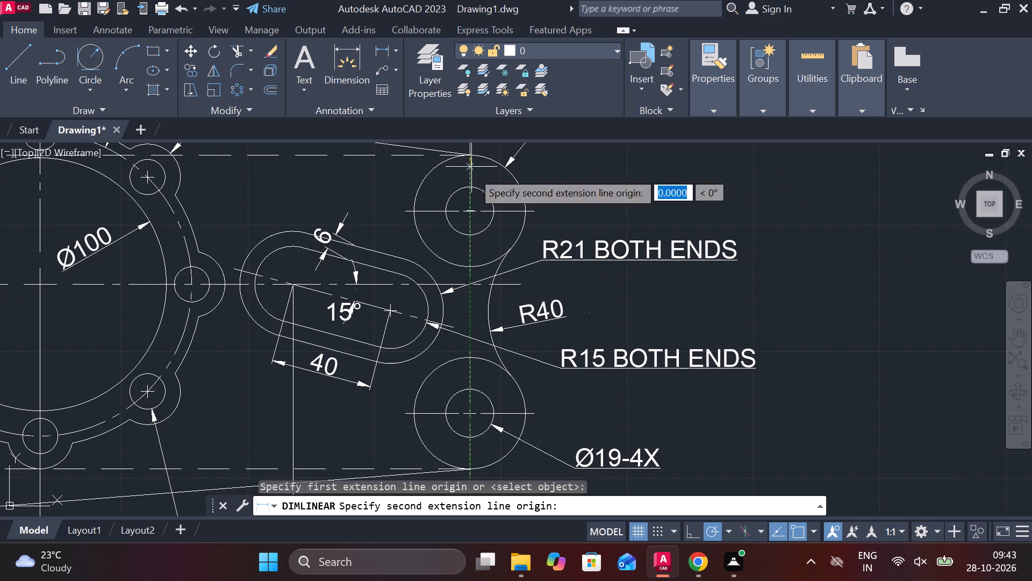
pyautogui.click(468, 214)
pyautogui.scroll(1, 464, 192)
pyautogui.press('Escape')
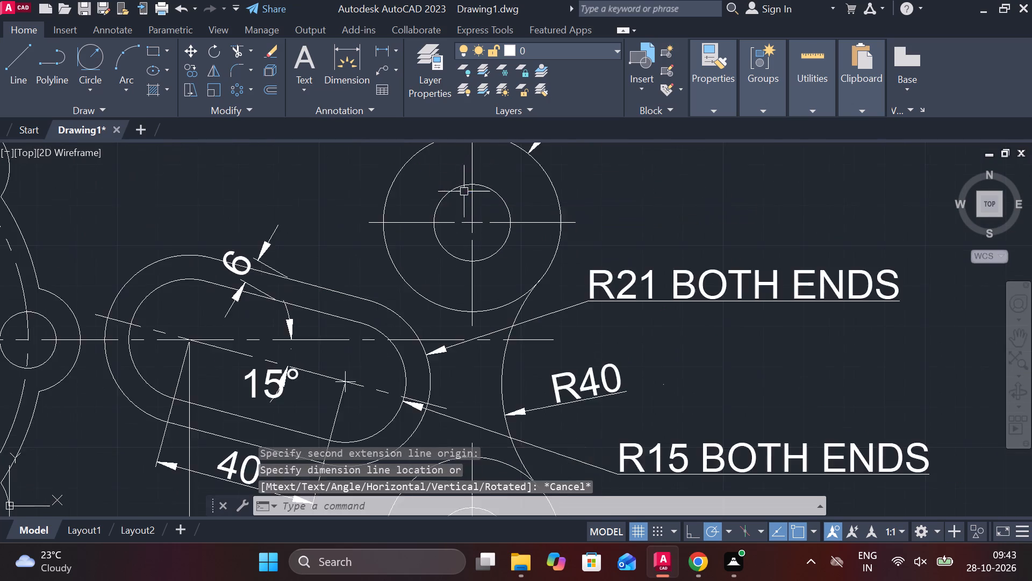
# Add a vertical linear dimension from the top of the upper right-hand corner circle to its hole centre, placed right of the plate.
pyautogui.scroll(1, 464, 192)
pyautogui.moveTo(484, 204); pyautogui.dragTo(497, 264, button='middle')
pyautogui.press('space')
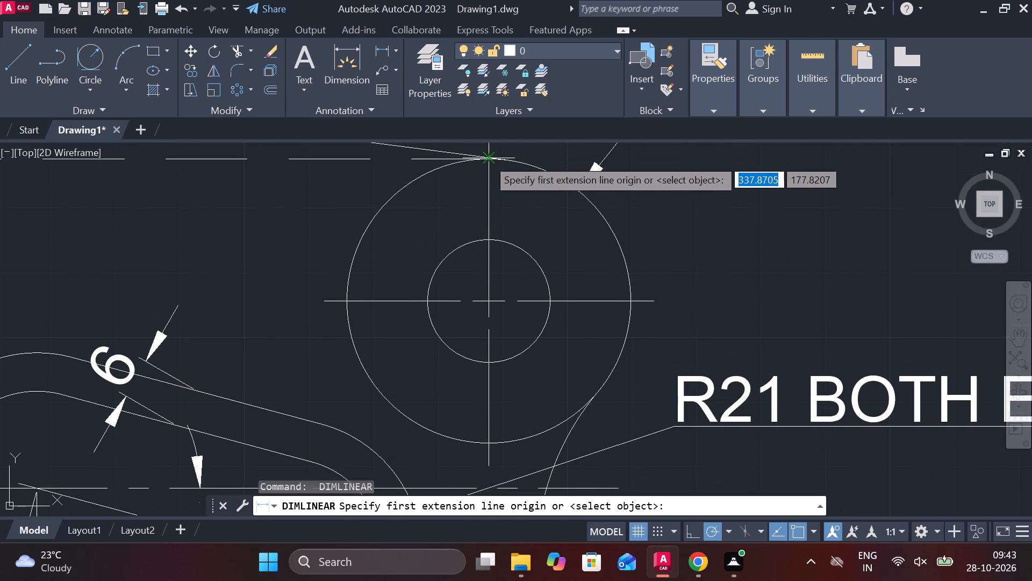
pyautogui.click(487, 158)
pyautogui.click(491, 295)
pyautogui.scroll(-3, 503, 289)
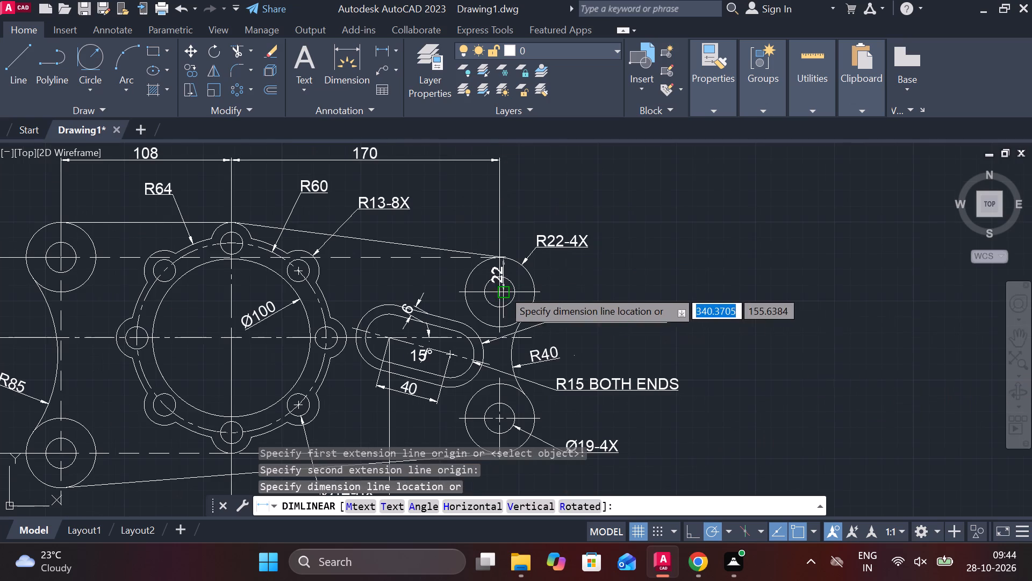
pyautogui.click(699, 304)
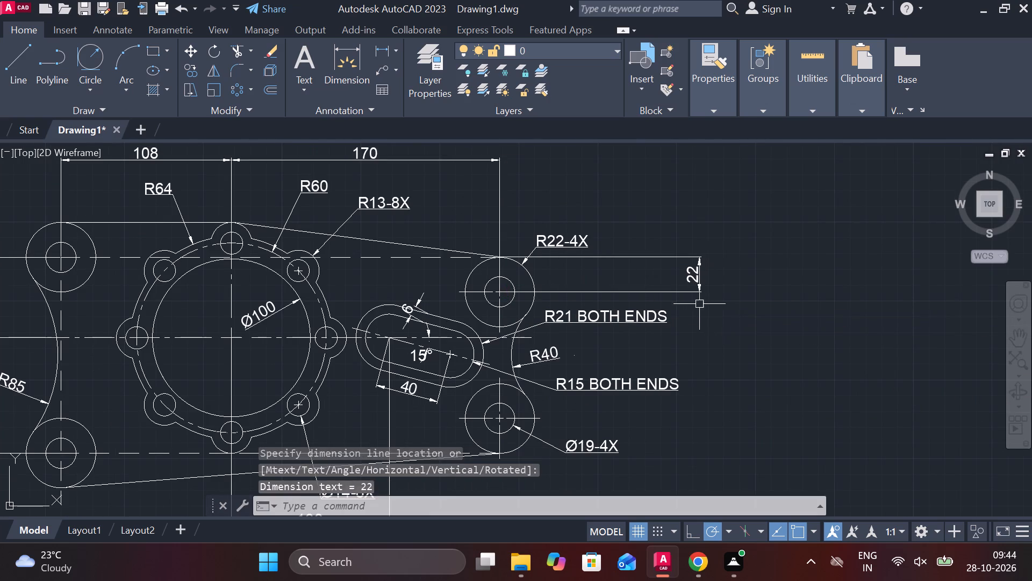
# Add a vertical linear dimension between the upper and lower right-hand hole centres, placed below the 22 dimension right of the plate.
pyautogui.moveTo(726, 338); pyautogui.dragTo(715, 293, button='middle')
pyautogui.press('space')
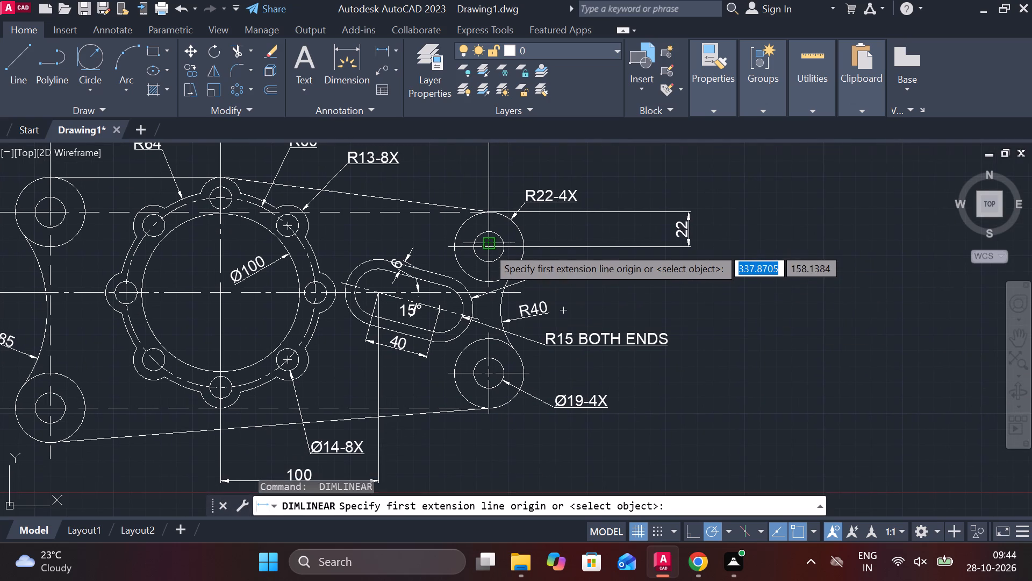
pyautogui.scroll(3, 487, 258)
pyautogui.click(489, 216)
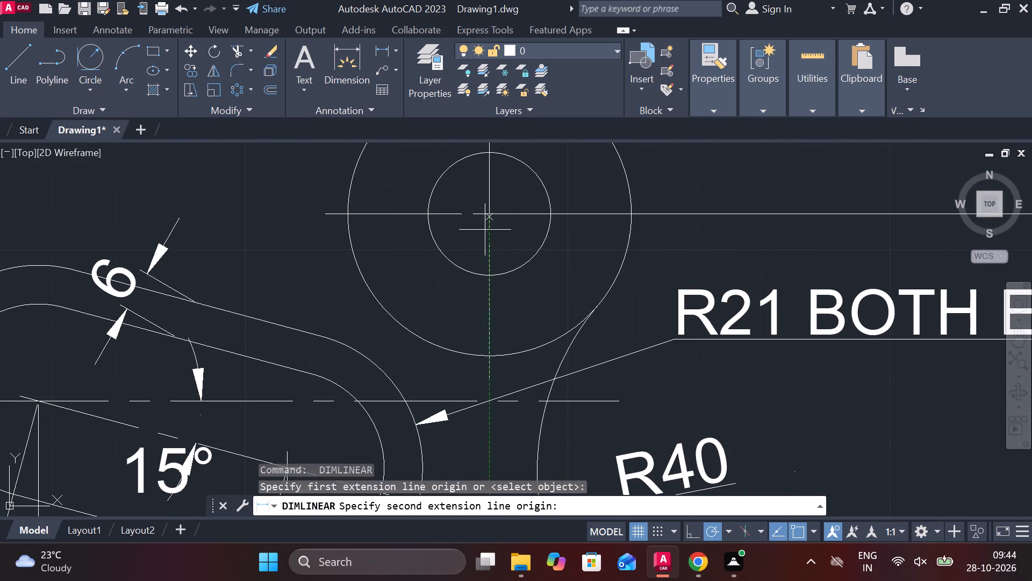
pyautogui.scroll(-2, 484, 263)
pyautogui.click(485, 448)
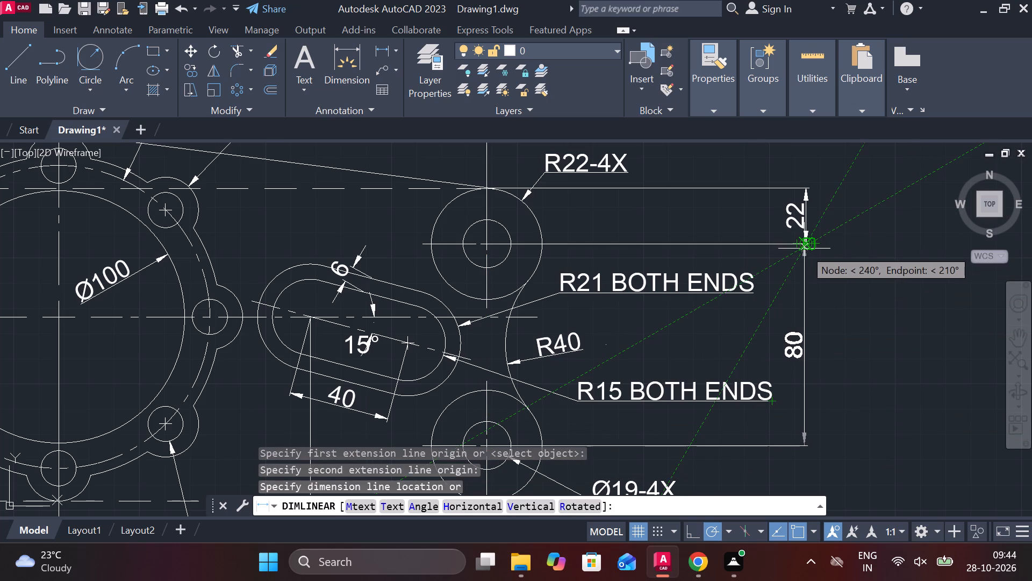
pyautogui.click(804, 249)
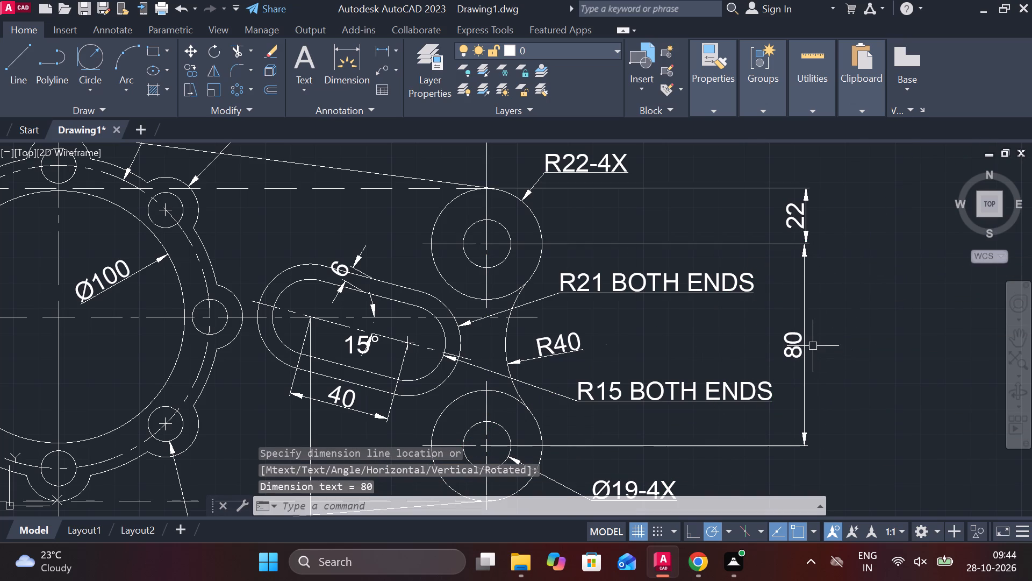
# Stretch the 22 dimension's line so that it aligns exactly with the 80 dimension line below it.
pyautogui.click(801, 344)
pyautogui.scroll(2, 799, 306)
pyautogui.press('Escape')
pyautogui.moveTo(815, 254); pyautogui.dragTo(823, 288, button='middle')
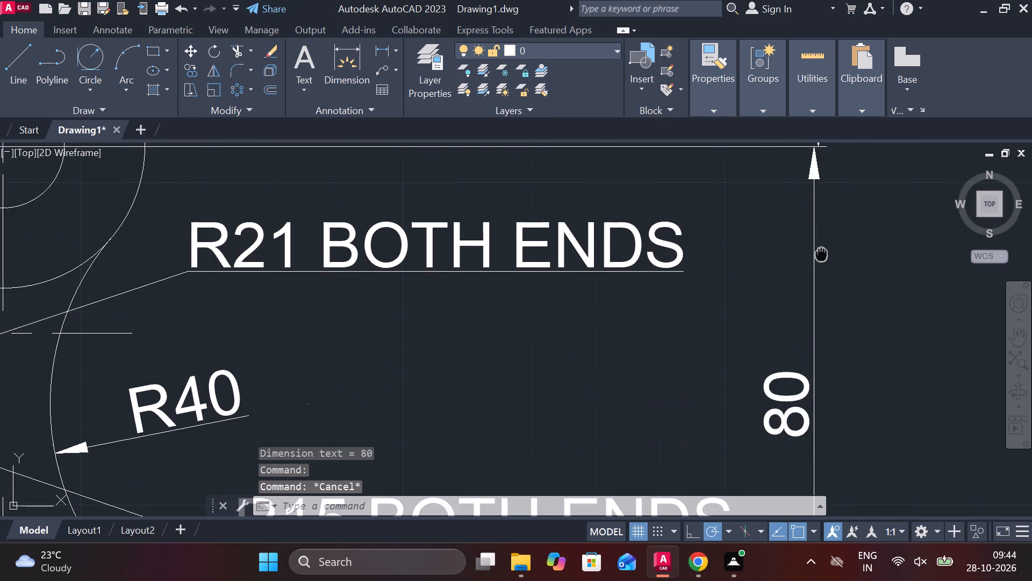
pyautogui.moveTo(823, 288); pyautogui.dragTo(811, 372, button='middle')
pyautogui.click(801, 183)
pyautogui.click(813, 265)
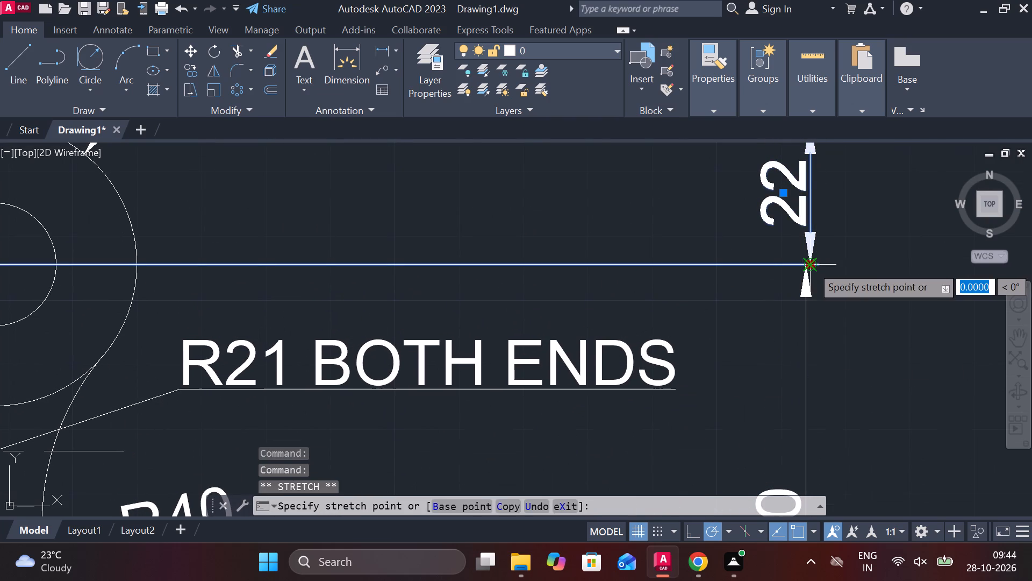
pyautogui.click(800, 266)
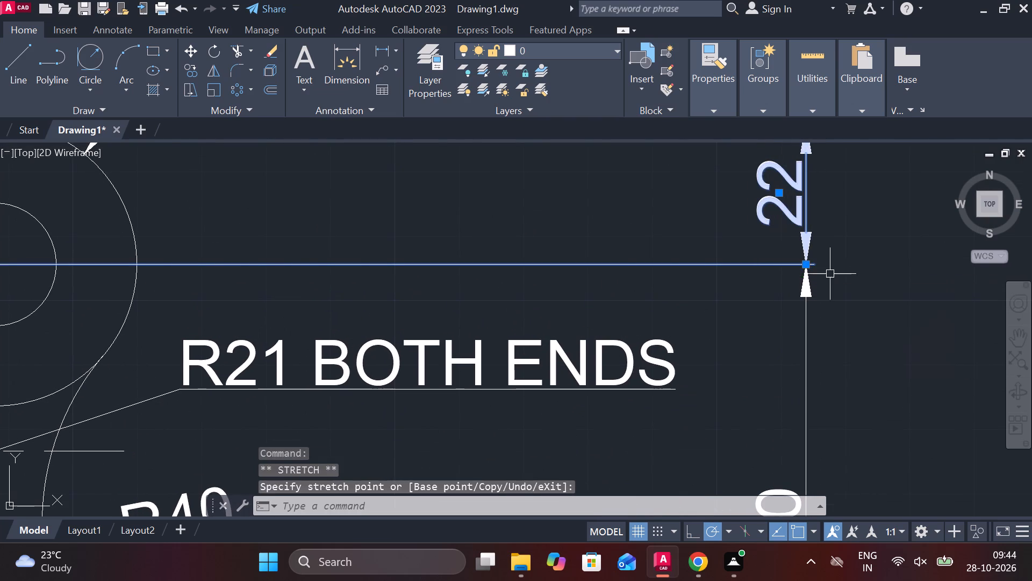
pyautogui.scroll(-2, 832, 271)
pyautogui.press('Escape')
pyautogui.scroll(-2, 851, 350)
pyautogui.moveTo(852, 351); pyautogui.dragTo(784, 307, button='middle')
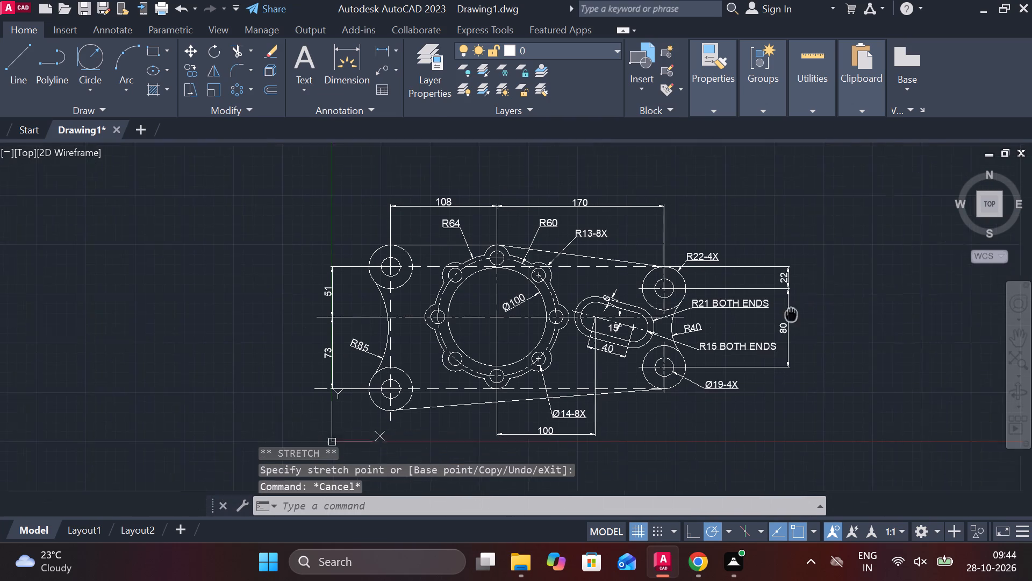
pyautogui.moveTo(784, 307); pyautogui.dragTo(784, 303, button='middle')
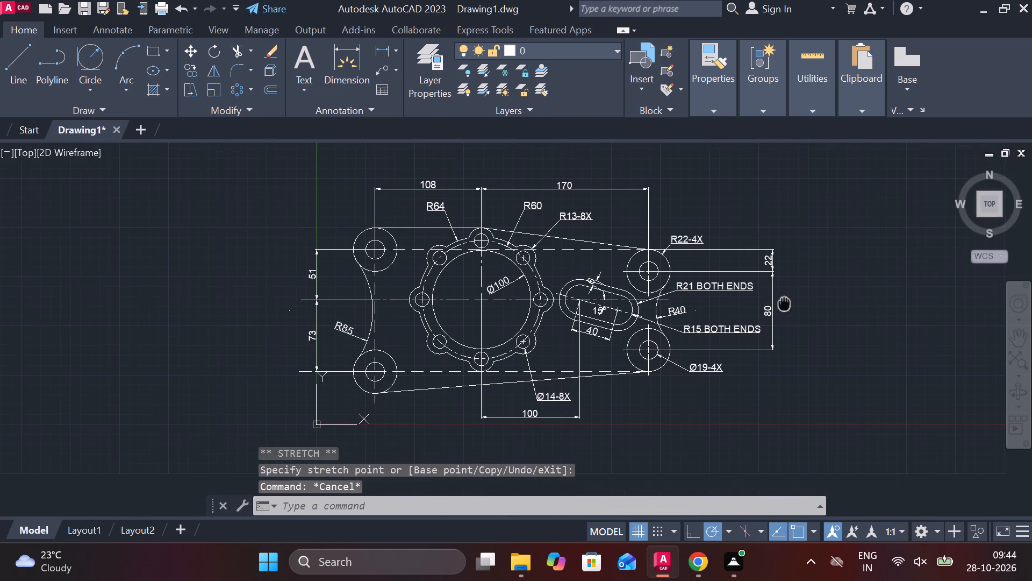
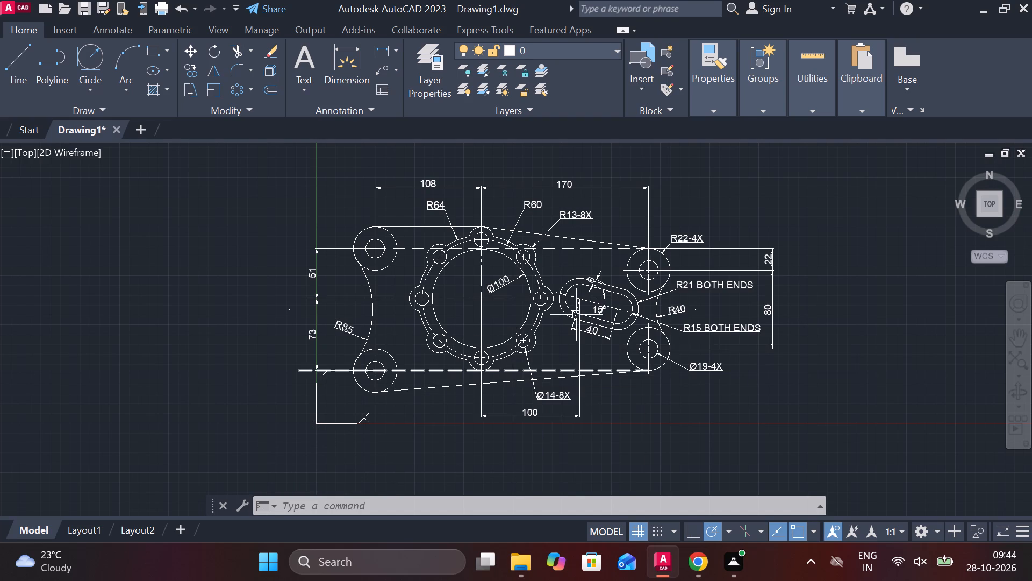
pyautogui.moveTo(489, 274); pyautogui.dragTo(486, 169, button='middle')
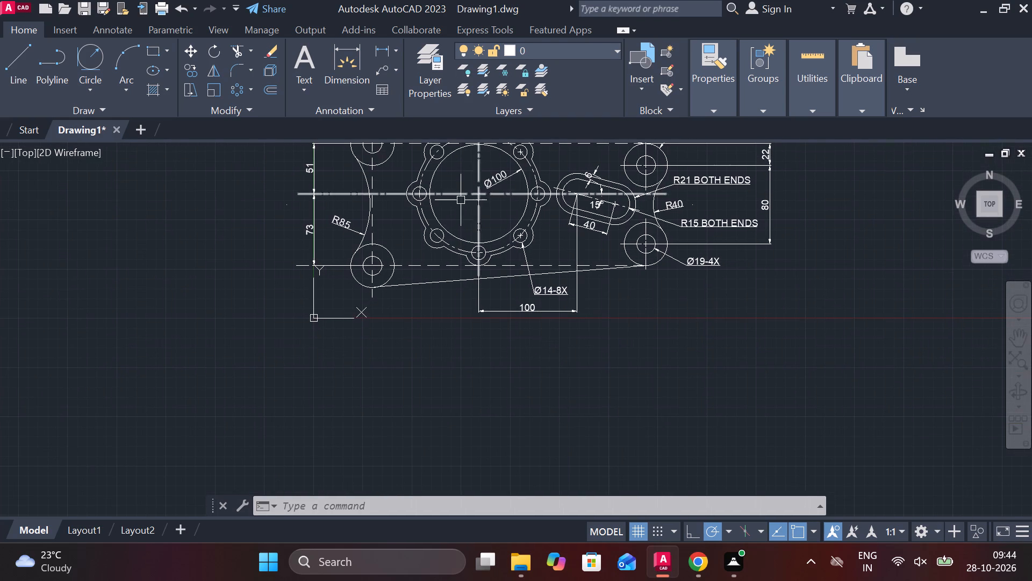
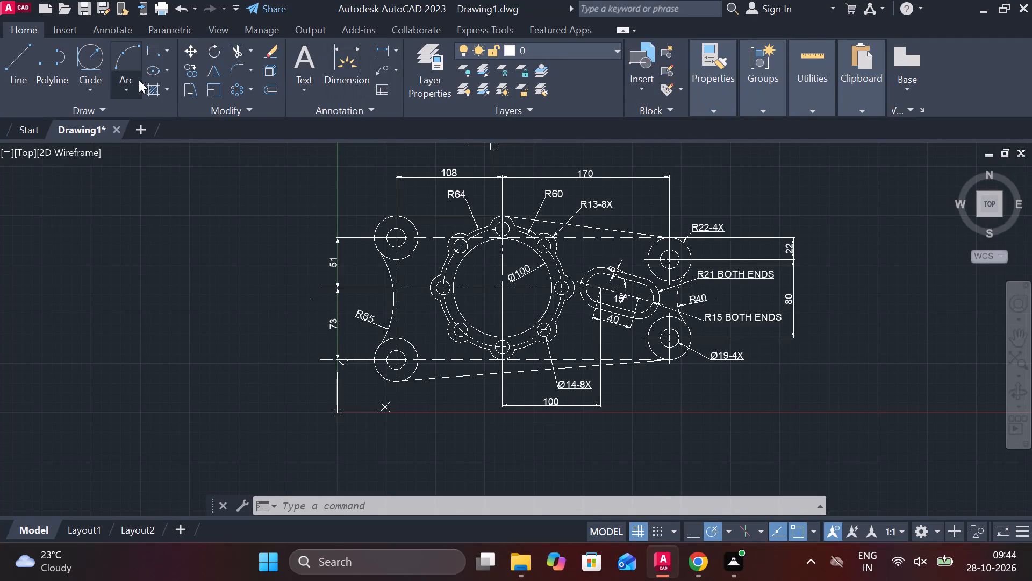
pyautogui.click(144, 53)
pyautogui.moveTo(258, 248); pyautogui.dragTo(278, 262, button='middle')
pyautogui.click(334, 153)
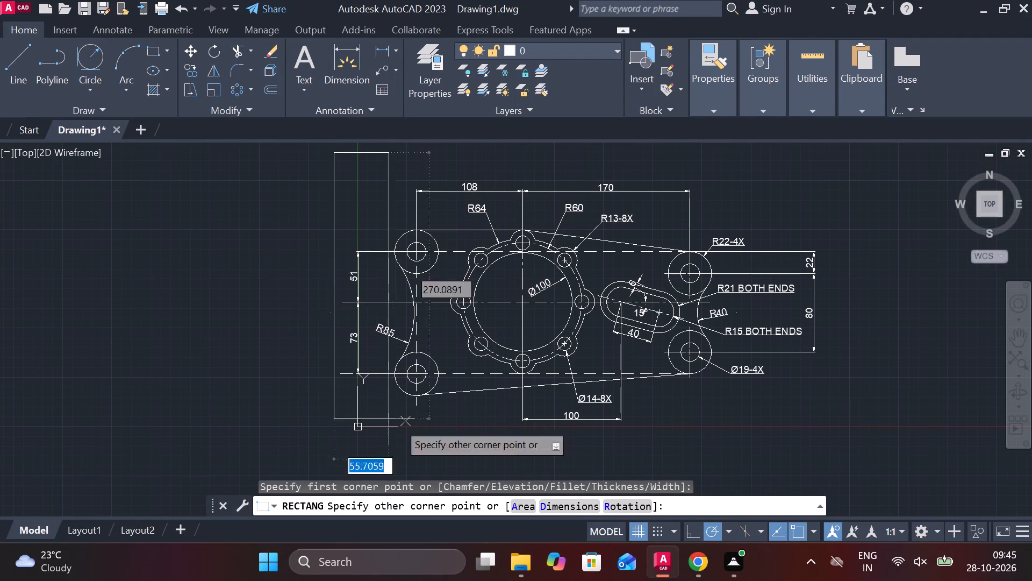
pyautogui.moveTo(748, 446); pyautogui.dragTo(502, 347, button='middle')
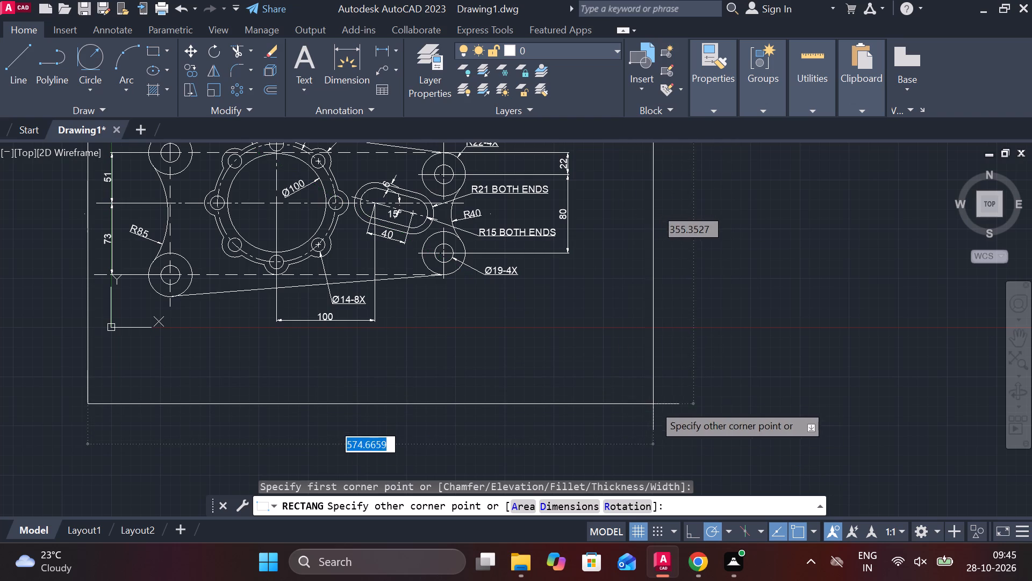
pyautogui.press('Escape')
# Draw a closed rectangle of lines, 190 wide by 65 high, in the empty space beyond the plate's lower right corner.
pyautogui.moveTo(657, 385); pyautogui.dragTo(515, 352, button='middle')
pyautogui.press('l')
pyautogui.press('Return')
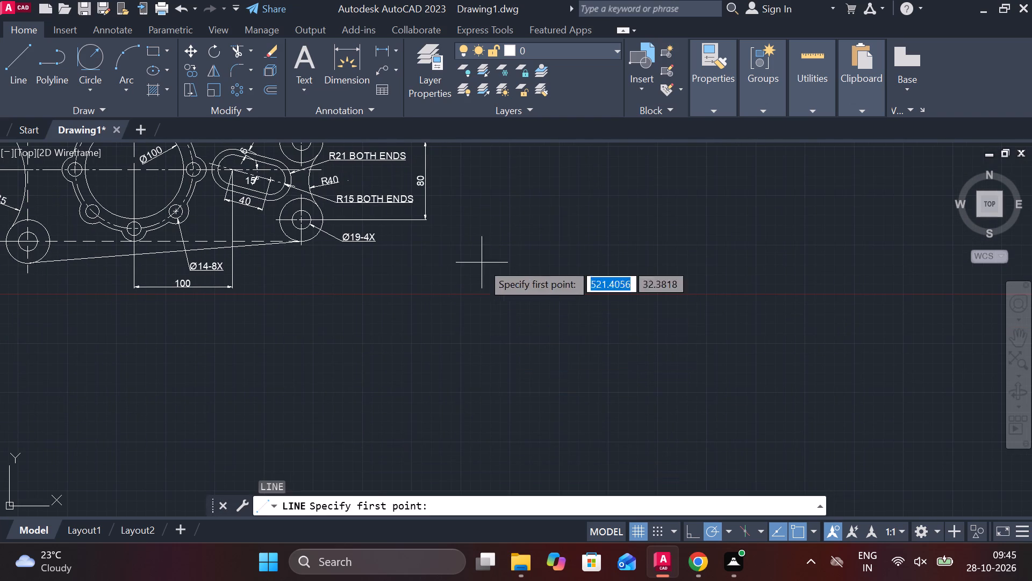
pyautogui.click(482, 263)
pyautogui.write('65')
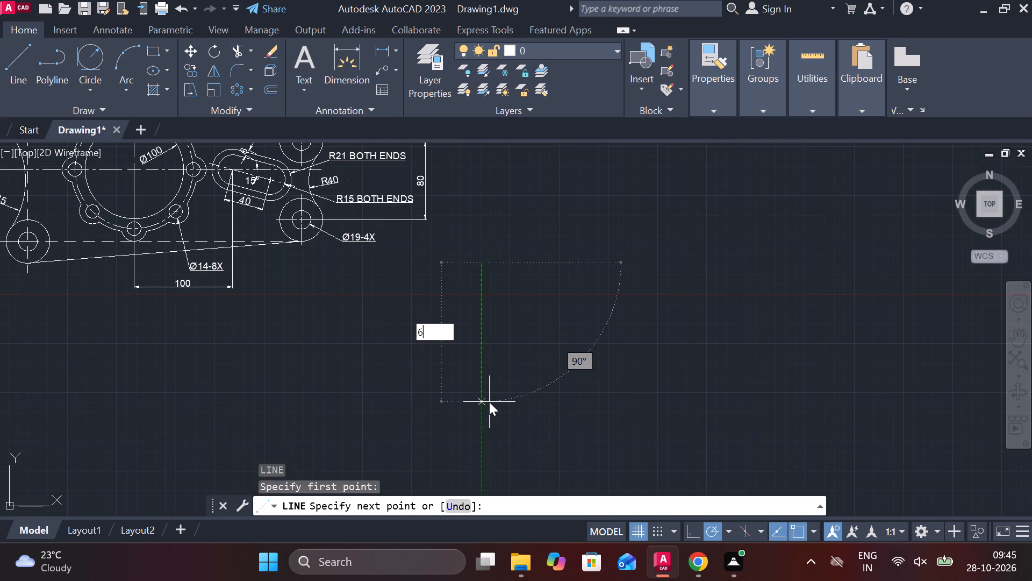
pyautogui.press('space')
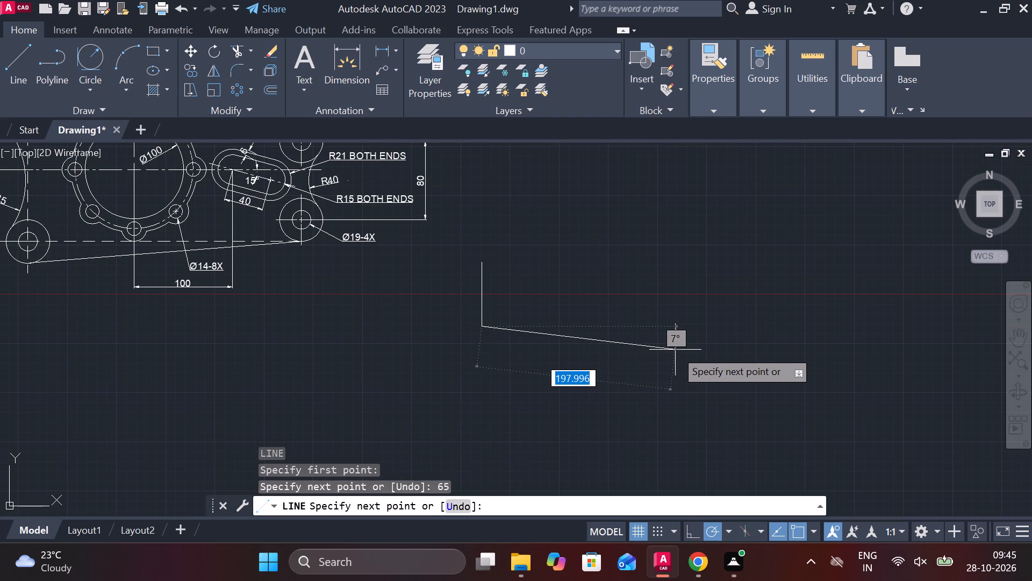
pyautogui.write('190')
pyautogui.press('Return')
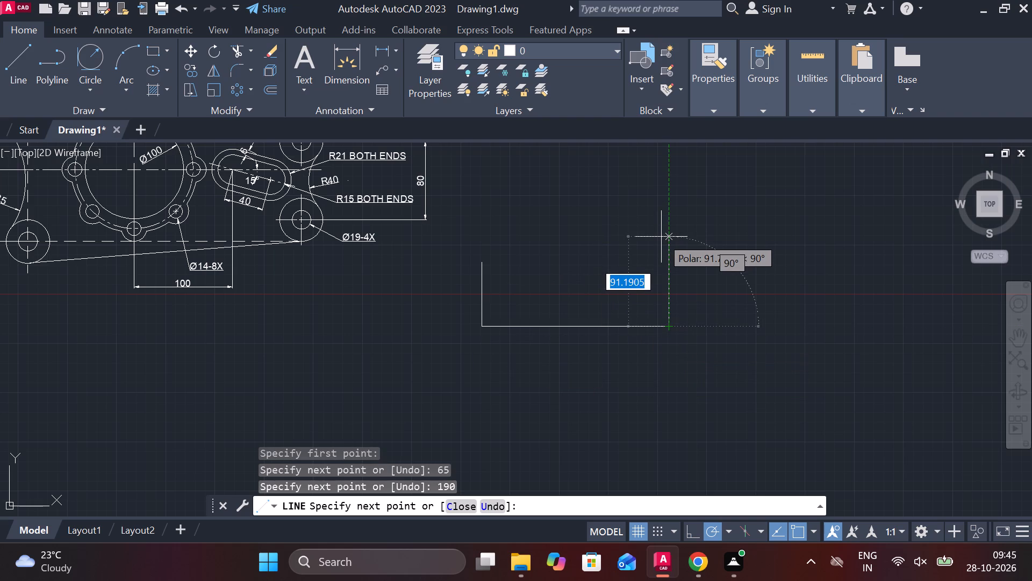
pyautogui.write('65')
pyautogui.press('Return')
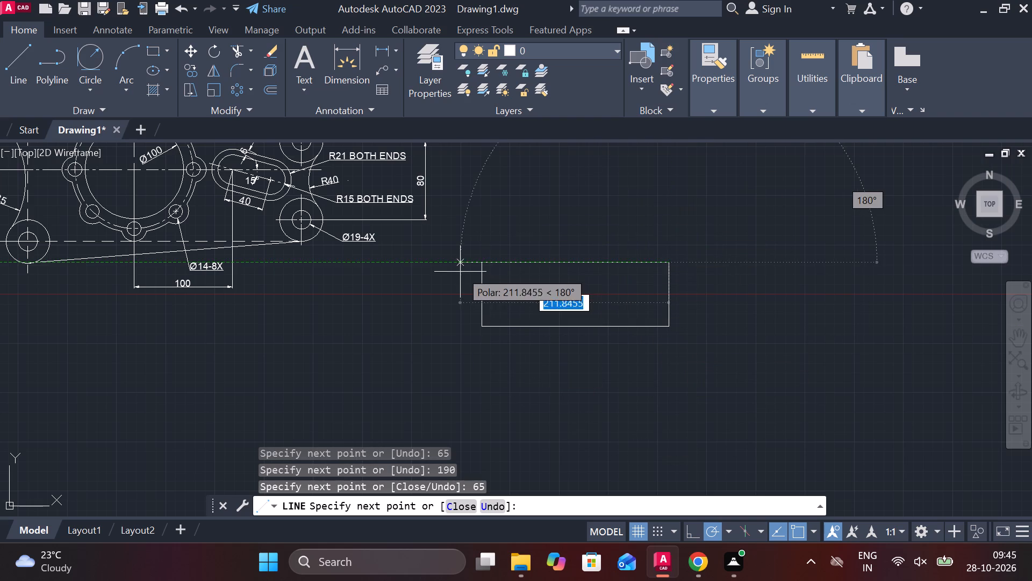
pyautogui.click(486, 265)
pyautogui.scroll(2, 486, 265)
pyautogui.press('Escape')
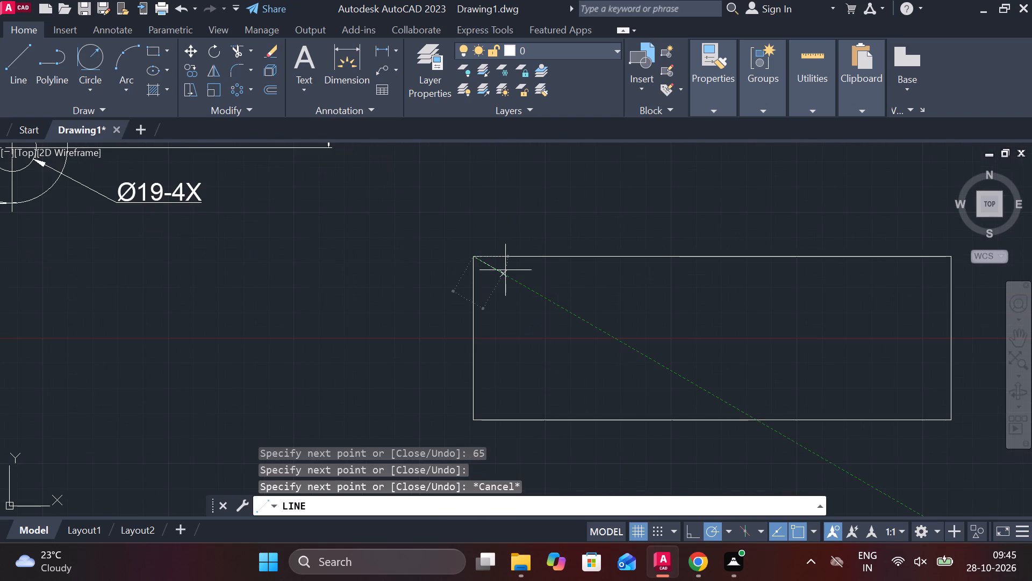
# Offset the new rectangle's right edge inward three times in succession, each line 25 from the previous one.
pyautogui.scroll(-1, 505, 270)
pyautogui.moveTo(359, 277); pyautogui.dragTo(607, 363, button='middle')
pyautogui.moveTo(597, 366); pyautogui.dragTo(358, 294, button='middle')
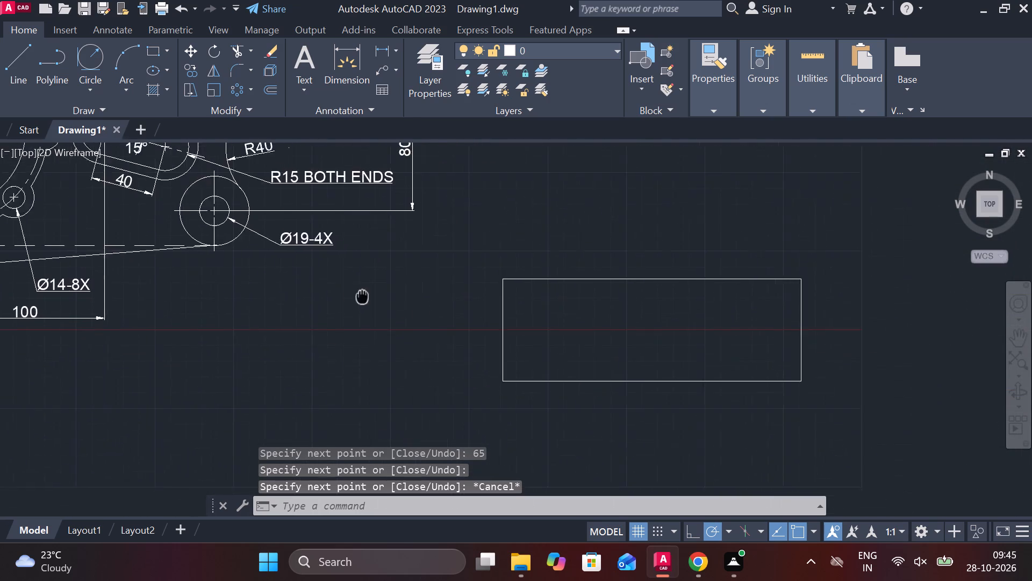
pyautogui.moveTo(358, 294); pyautogui.dragTo(324, 282, button='middle')
pyautogui.scroll(1, 719, 301)
pyautogui.moveTo(708, 297); pyautogui.dragTo(641, 296, button='middle')
pyautogui.press('Escape')
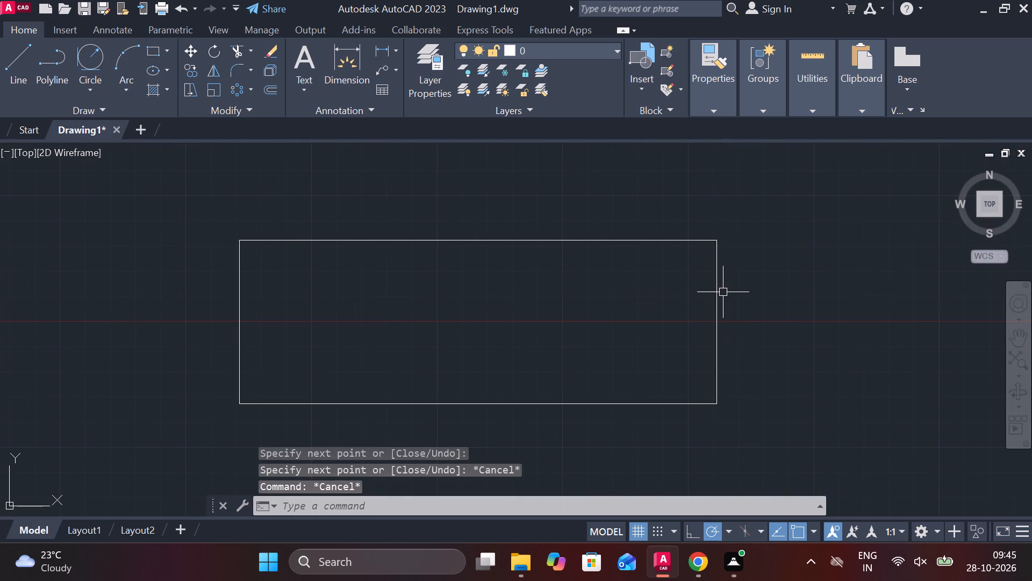
pyautogui.click(716, 280)
pyautogui.press('o')
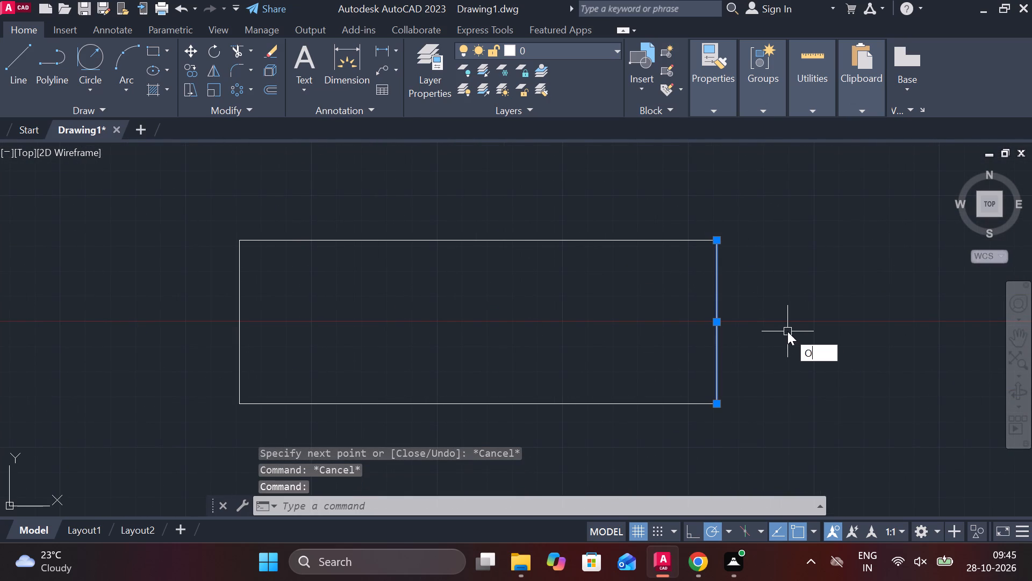
pyautogui.press('Return')
pyautogui.press('Return')
pyautogui.write('25')
pyautogui.press('space')
pyautogui.click(651, 316)
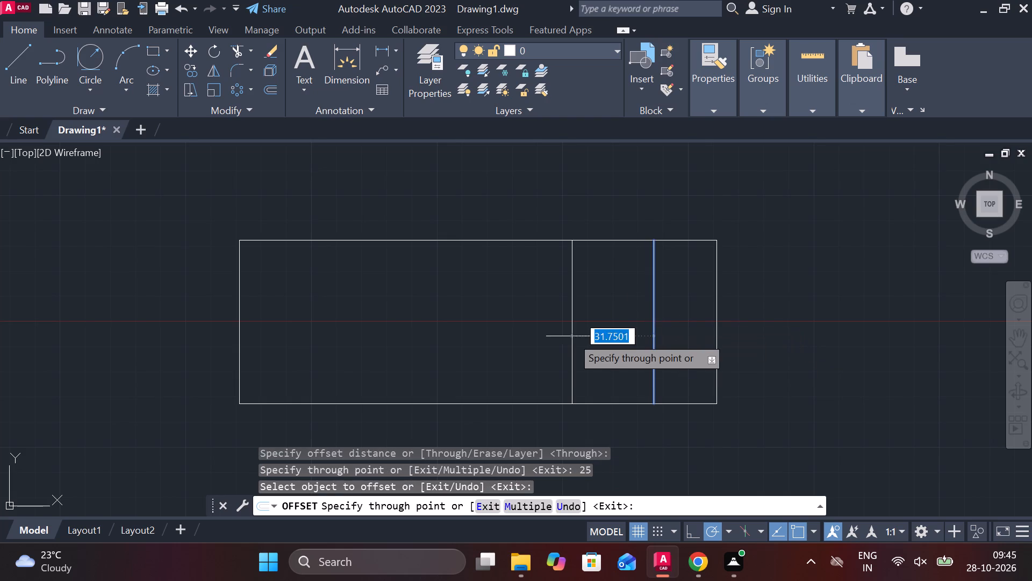
pyautogui.write('25')
pyautogui.press('space')
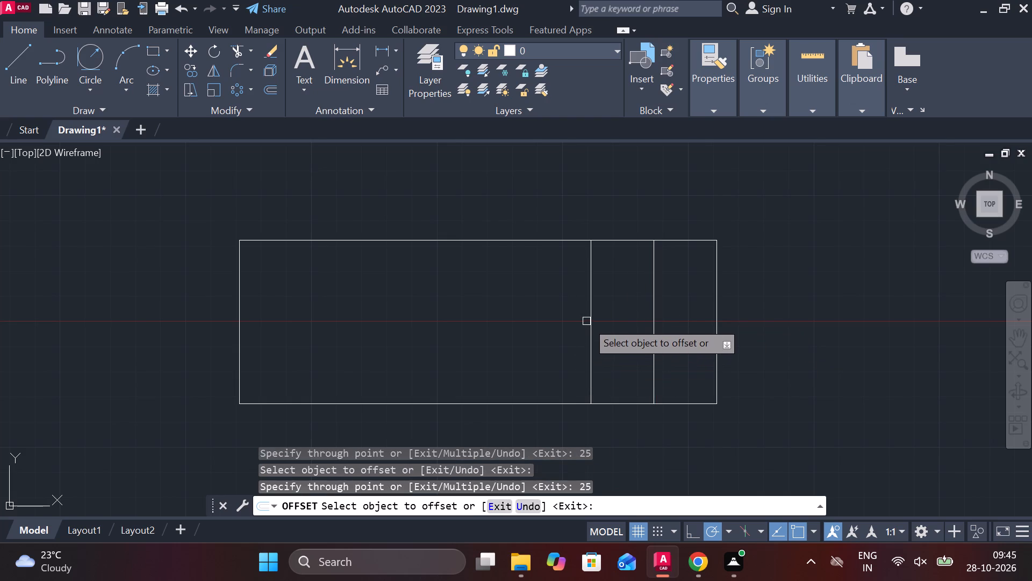
pyautogui.click(589, 316)
pyautogui.write('25')
pyautogui.press('space')
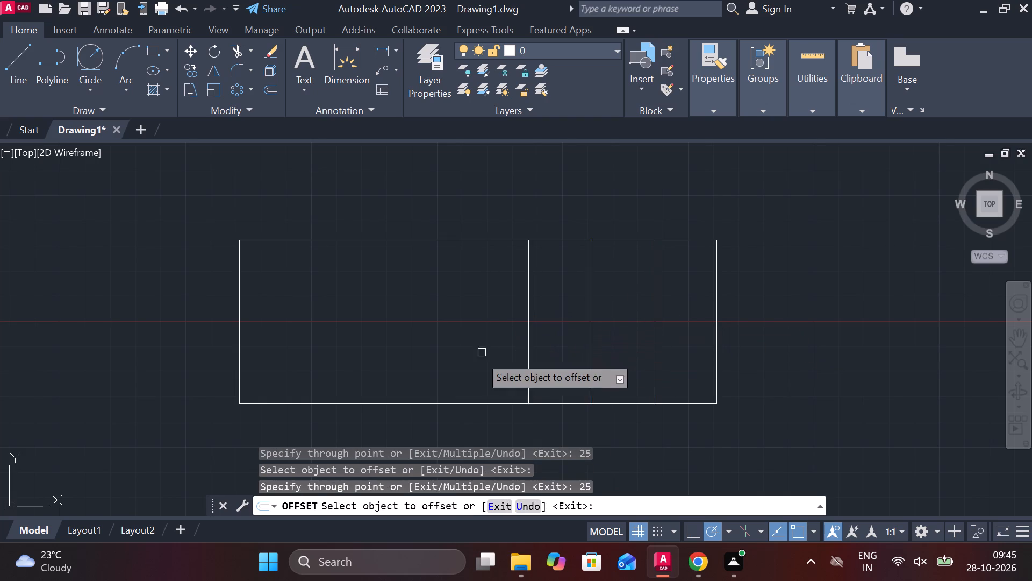
# Offset the rectangle's bottom edge upward into the rectangle.
pyautogui.click(477, 405)
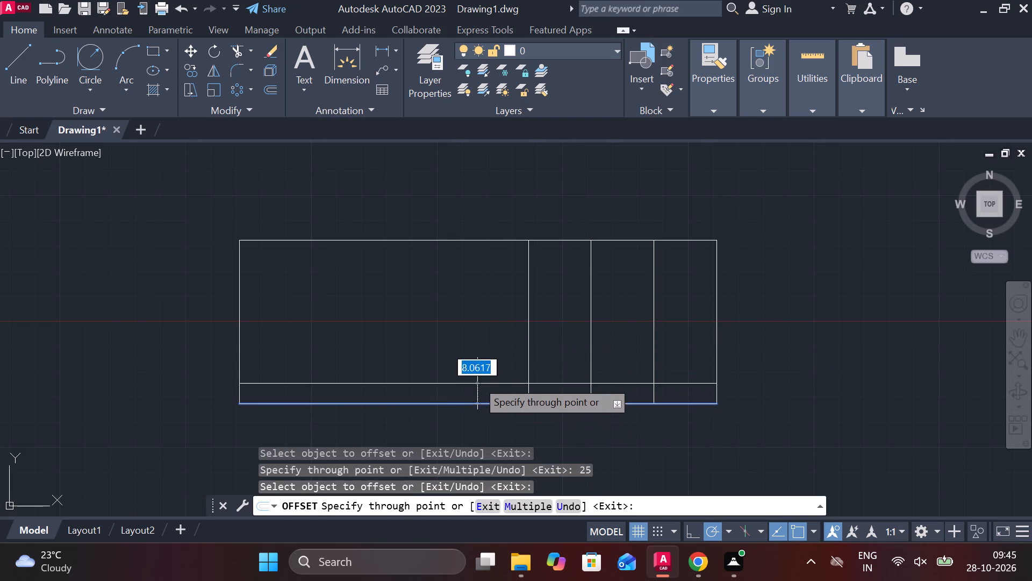
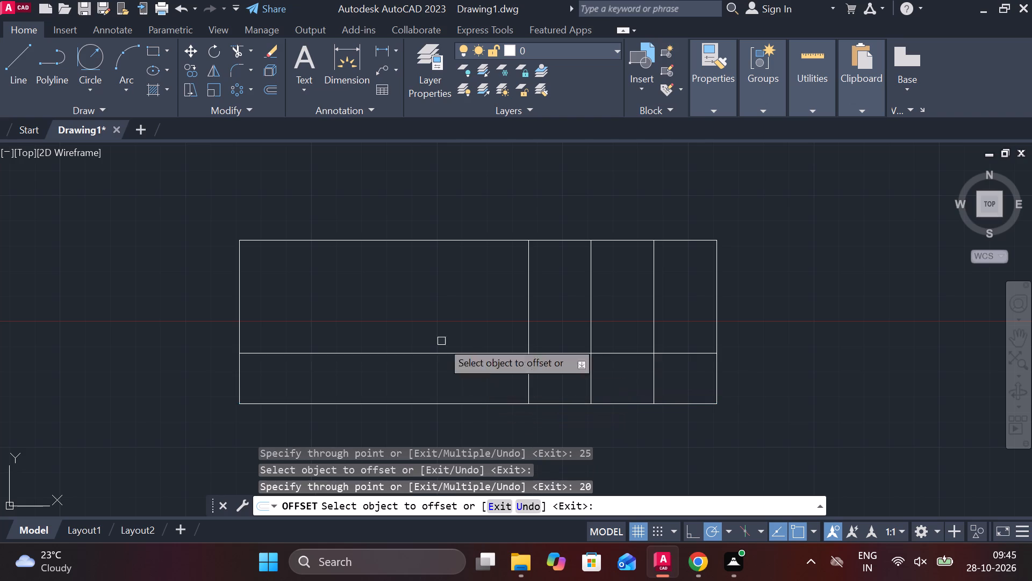
# Offset the rectangle's left edge 25 inward.
pyautogui.click(236, 301)
pyautogui.write('25')
pyautogui.press('space')
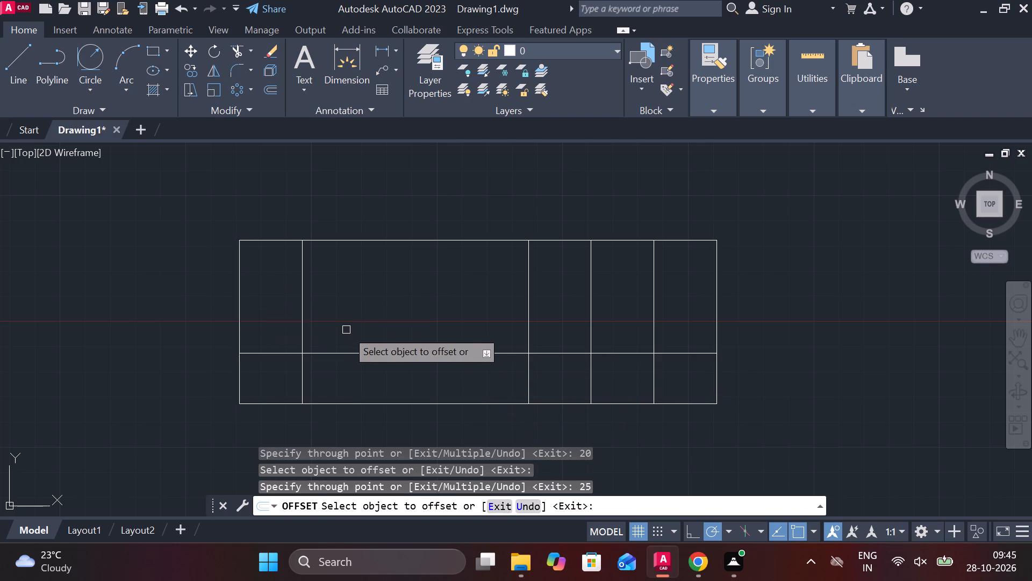
pyautogui.moveTo(368, 336); pyautogui.dragTo(387, 311, button='middle')
pyautogui.press('Escape')
# Trim away the horizontal divider across the wide middle cell and the two rightmost vertical dividers below the horizontal divider.
pyautogui.write('TR')
pyautogui.press('space')
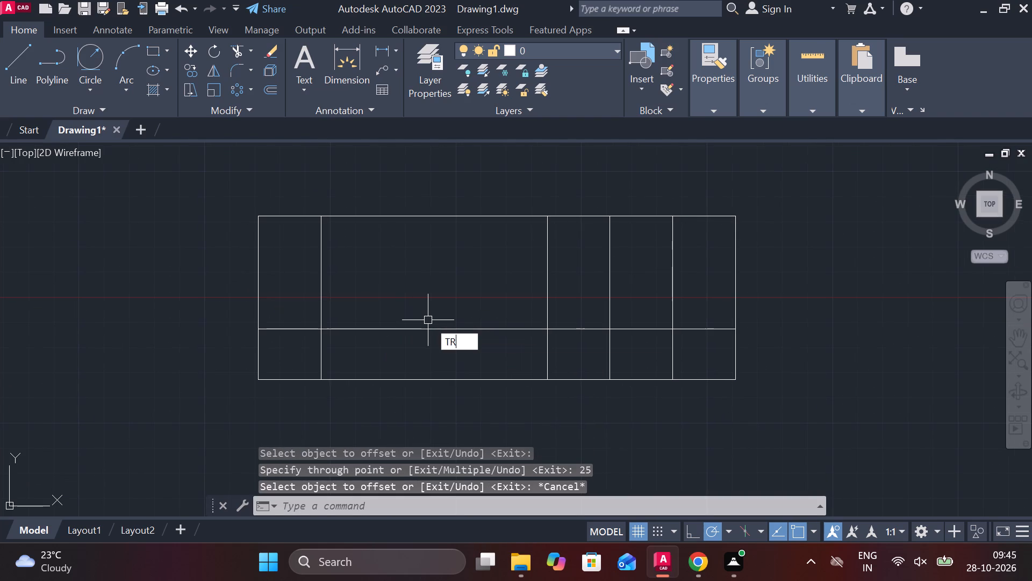
pyautogui.click(412, 329)
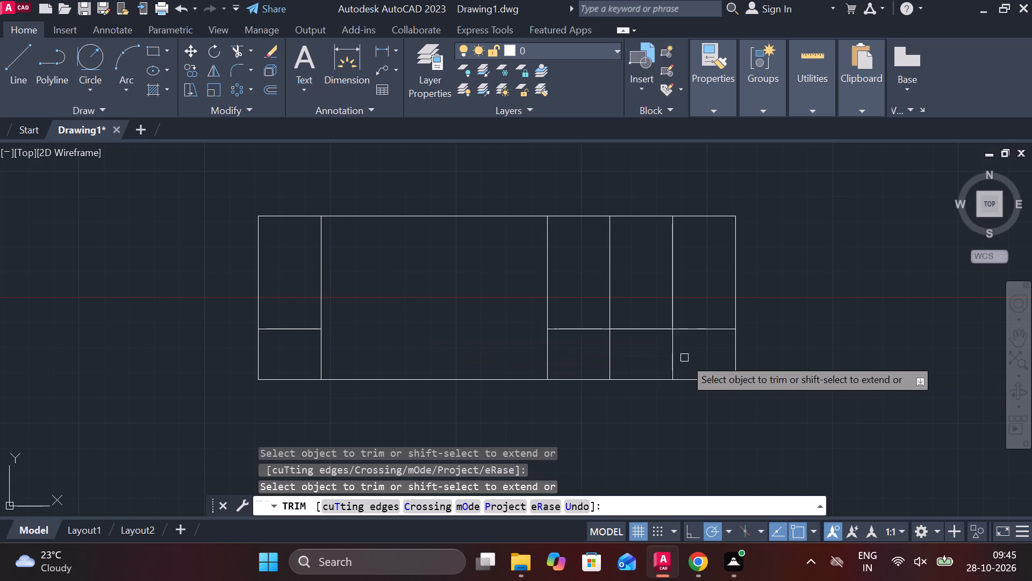
pyautogui.click(684, 358)
pyautogui.click(595, 353)
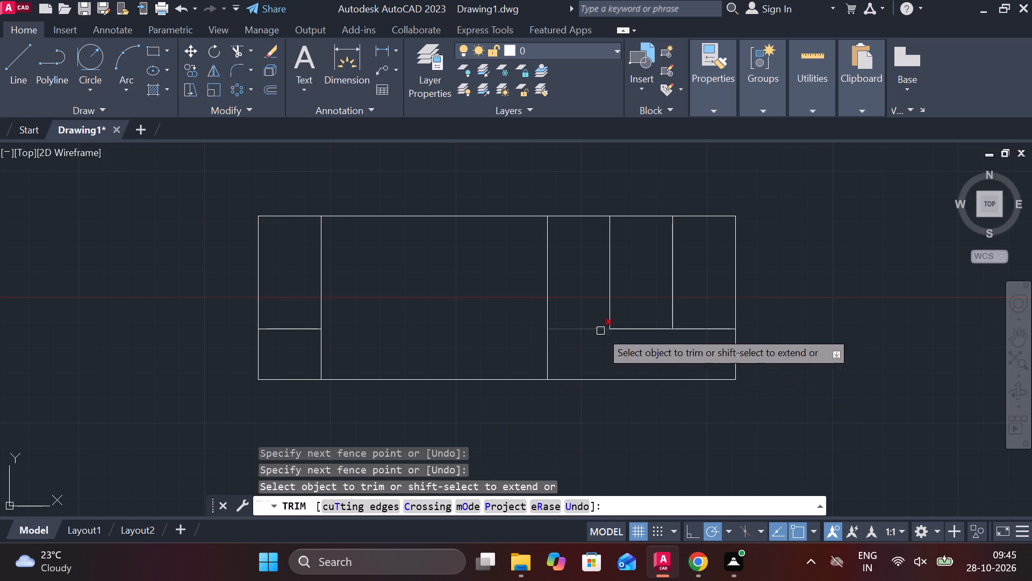
pyautogui.press('Escape')
# Copy the horizontal divider below the three right-hand columns upward, using its right endpoint as the base point.
pyautogui.click(706, 326)
pyautogui.moveTo(786, 319); pyautogui.dragTo(707, 351, button='middle')
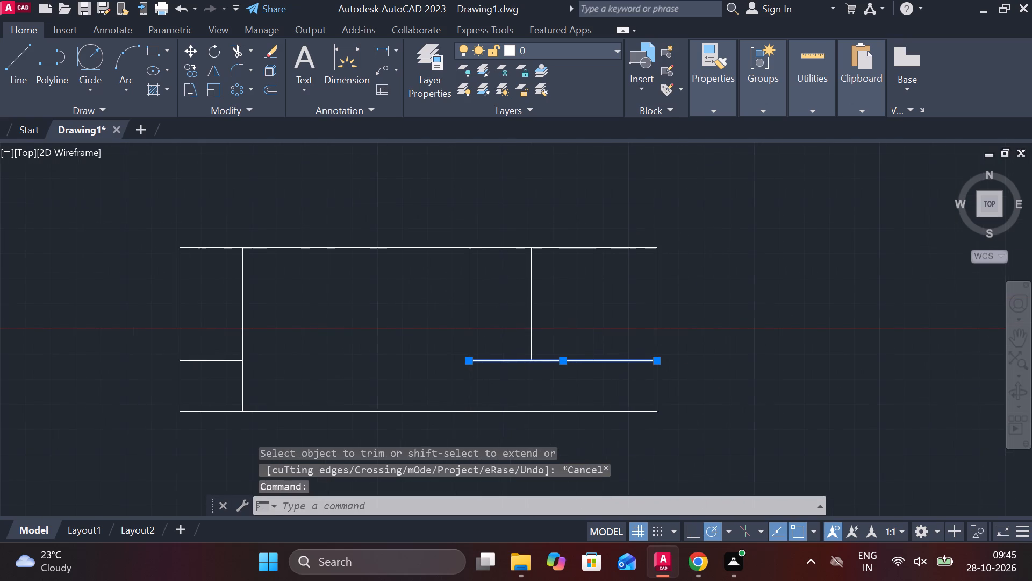
pyautogui.write('CO')
pyautogui.press('Return')
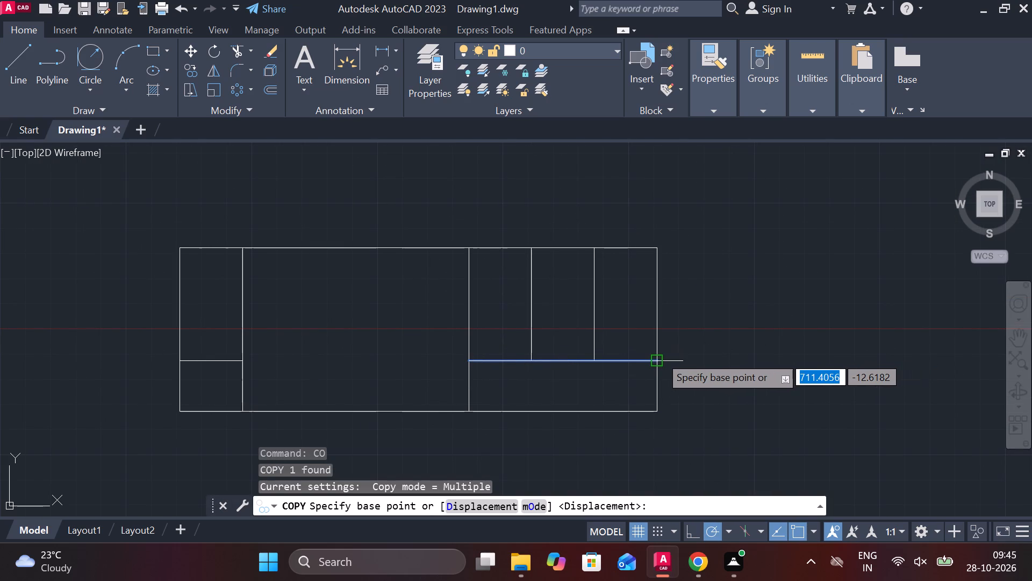
pyautogui.click(660, 356)
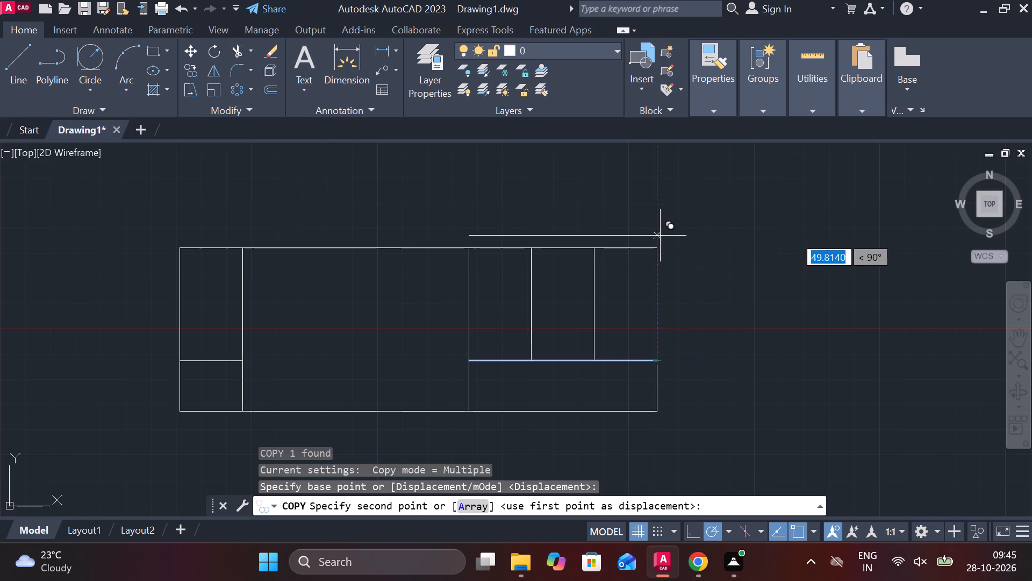
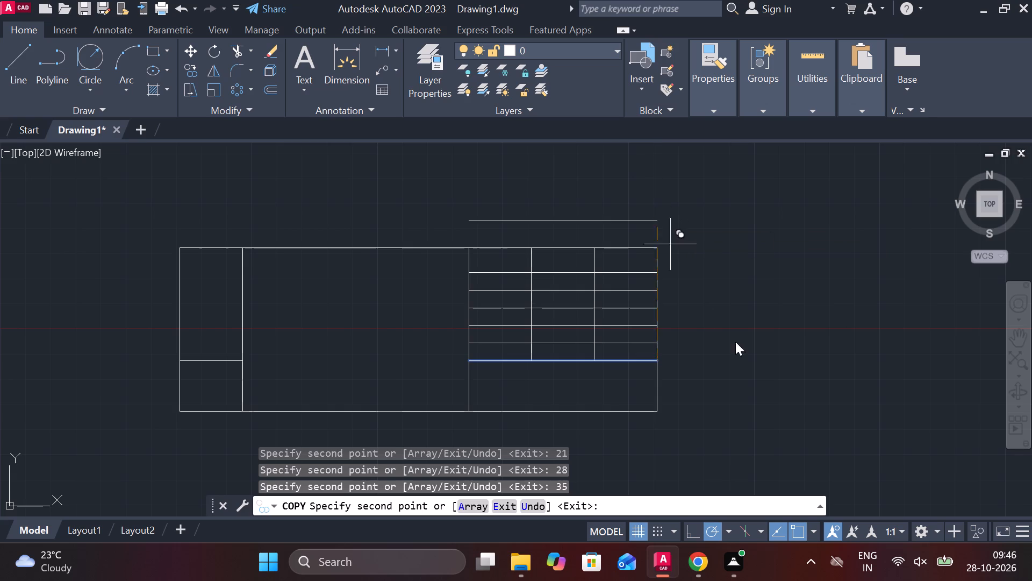
# Add centred multiline text NAME in the top cell of the middle column of the three-column grid.
pyautogui.press('Escape')
pyautogui.scroll(3, 526, 292)
pyautogui.moveTo(527, 292); pyautogui.dragTo(567, 361, button='middle')
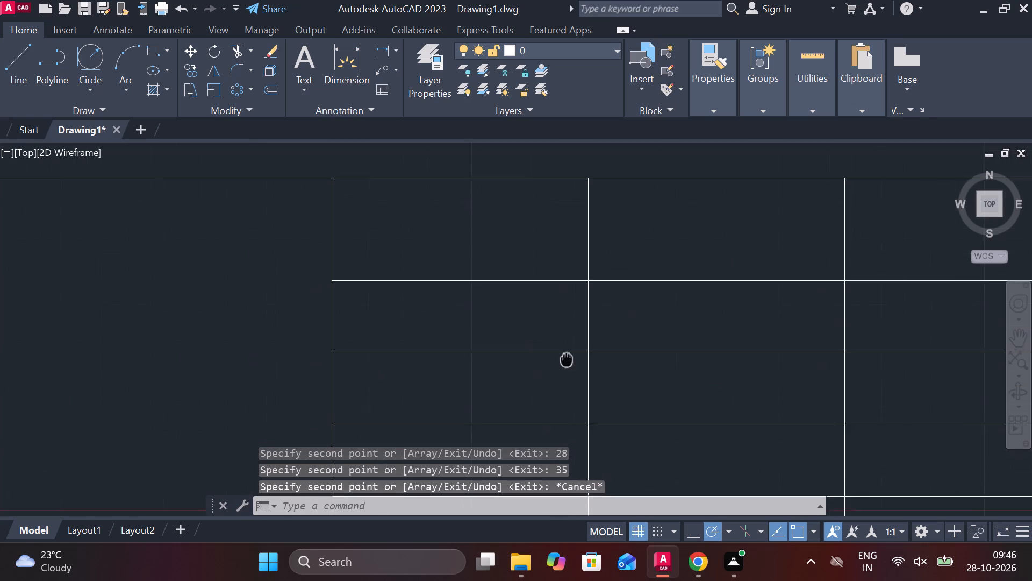
pyautogui.moveTo(567, 361); pyautogui.dragTo(566, 362, button='middle')
pyautogui.scroll(-1, 570, 353)
pyautogui.moveTo(631, 334); pyautogui.dragTo(539, 343, button='middle')
pyautogui.write('MT')
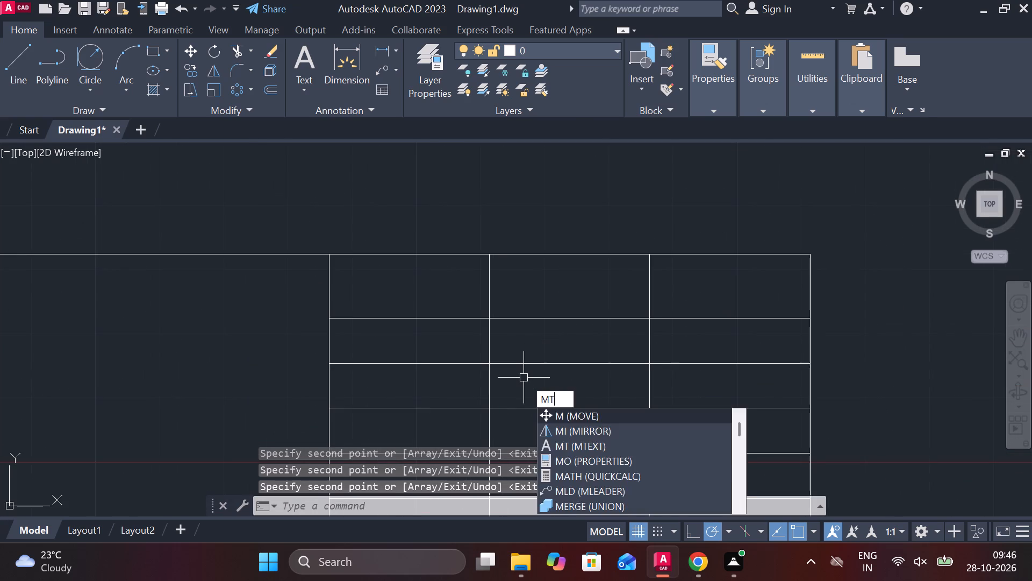
pyautogui.press('space')
pyautogui.scroll(1, 526, 325)
pyautogui.scroll(1, 516, 244)
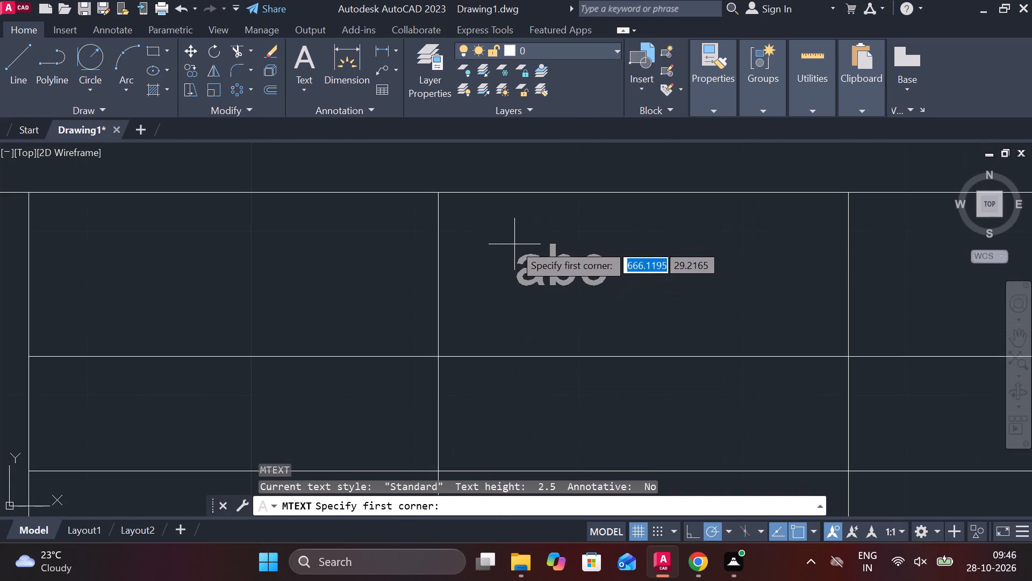
pyautogui.click(510, 236)
pyautogui.click(772, 306)
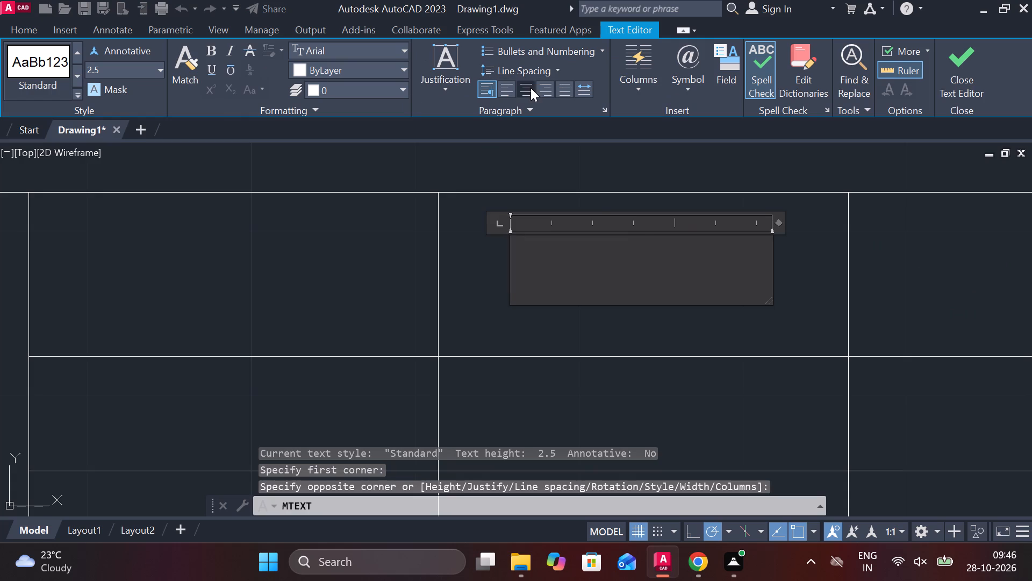
pyautogui.click(531, 88)
pyautogui.write('NAME')
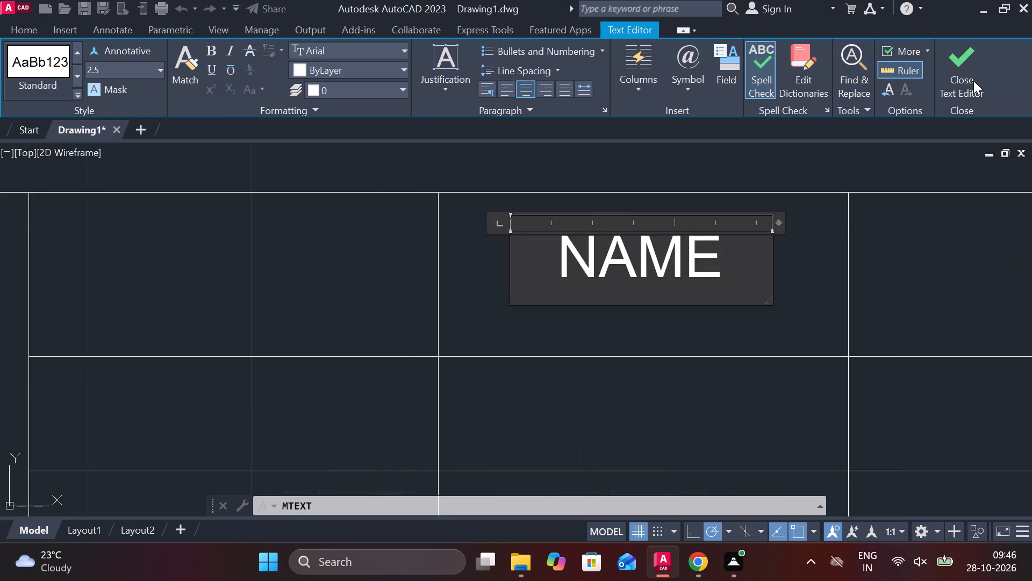
pyautogui.click(972, 79)
# Set the NAME text's height to 3.
pyautogui.scroll(-5, 833, 245)
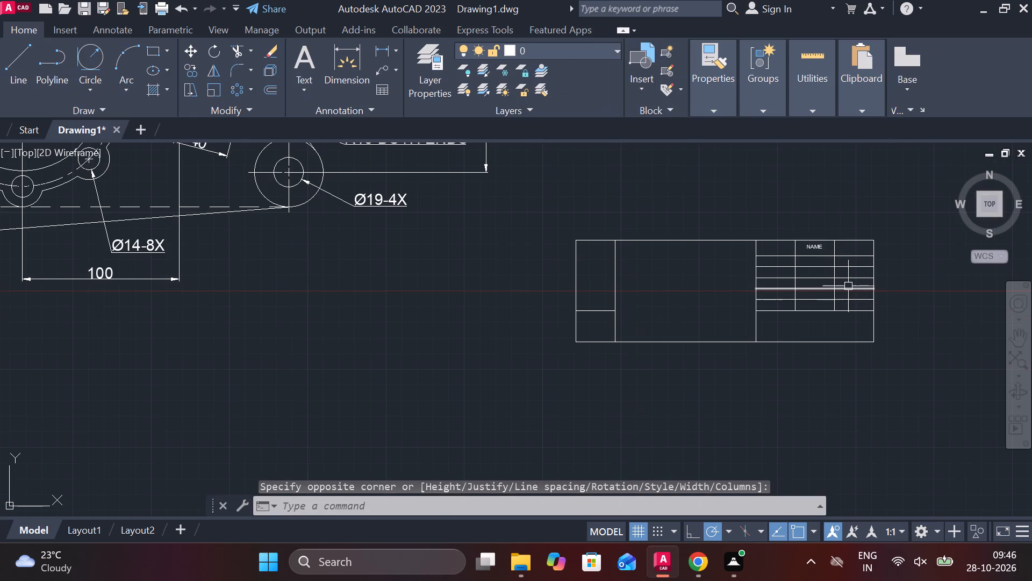
pyautogui.moveTo(847, 285); pyautogui.dragTo(676, 310, button='middle')
pyautogui.scroll(3, 637, 279)
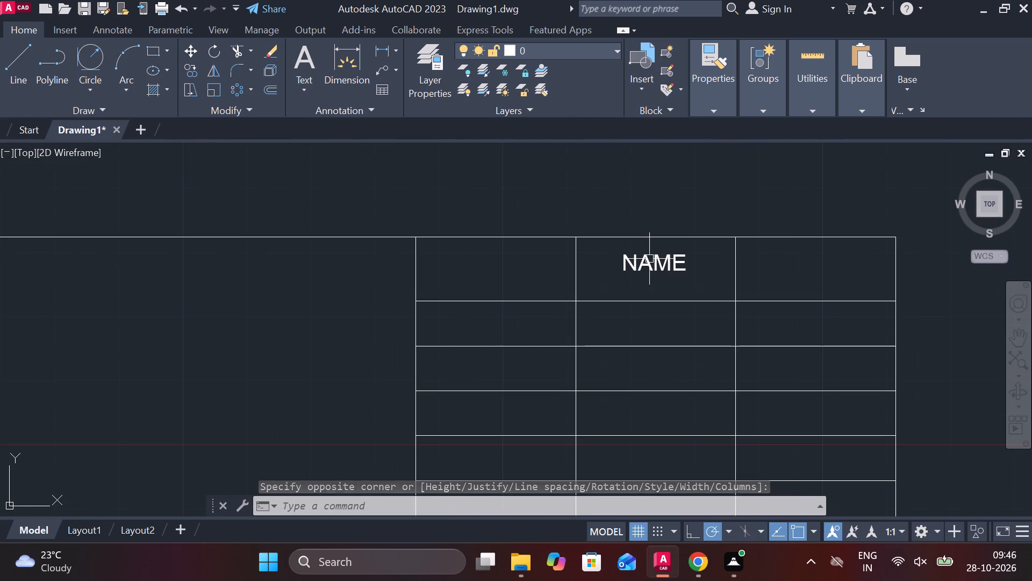
pyautogui.doubleClick(649, 259)
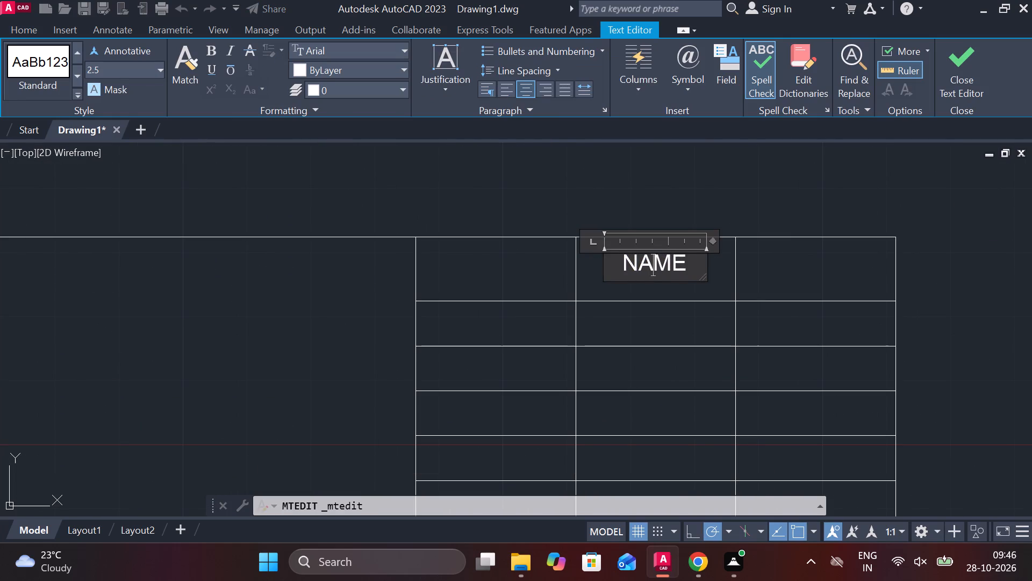
pyautogui.moveTo(690, 264); pyautogui.dragTo(621, 259)
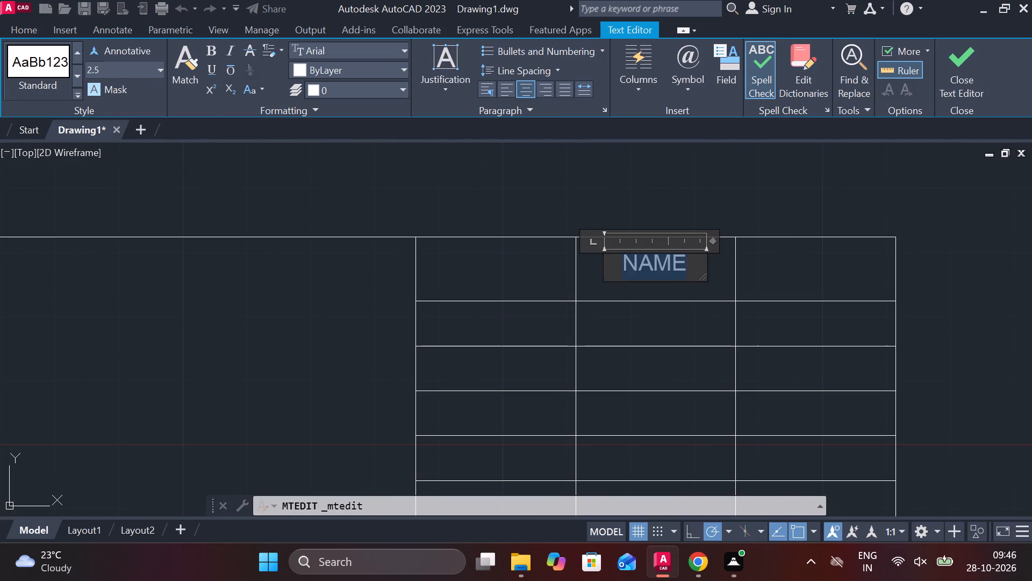
pyautogui.click(110, 74)
pyautogui.press('3')
pyautogui.press('Return')
pyautogui.click(956, 84)
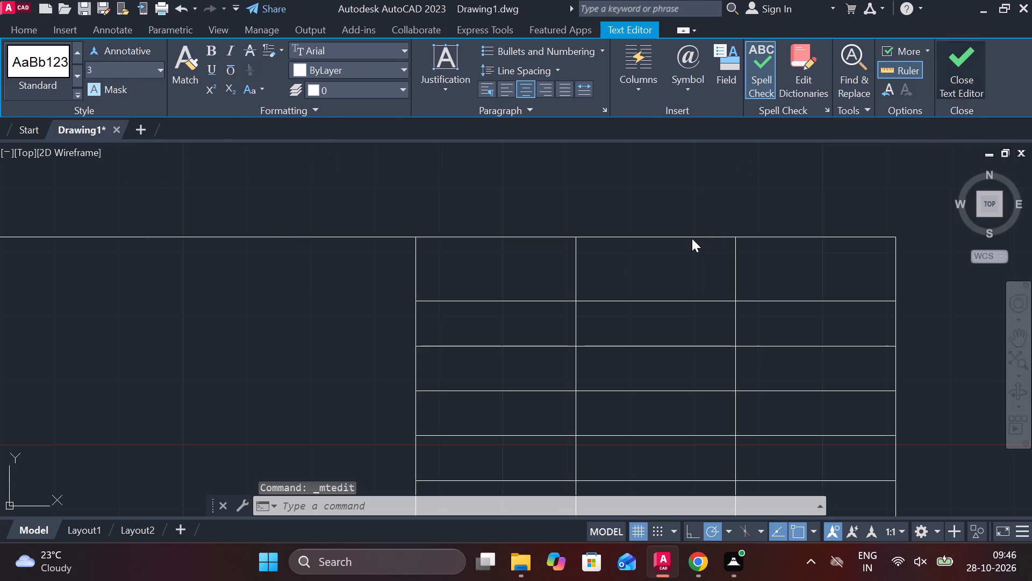
# Copy the NAME text into the last column's header cell and the first column's cell just below the header row.
pyautogui.click(692, 266)
pyautogui.write('CO')
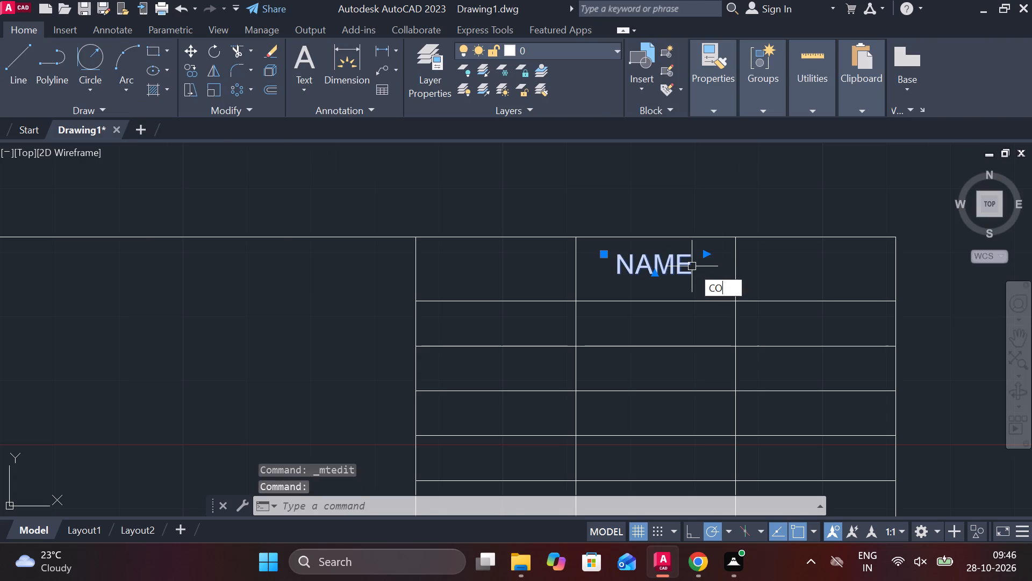
pyautogui.press('Return')
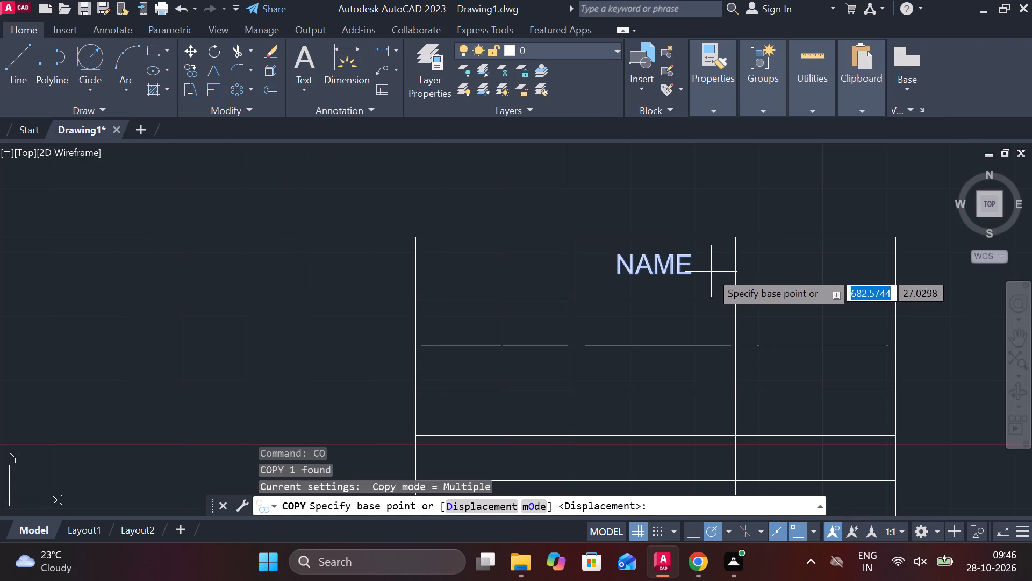
pyautogui.click(703, 274)
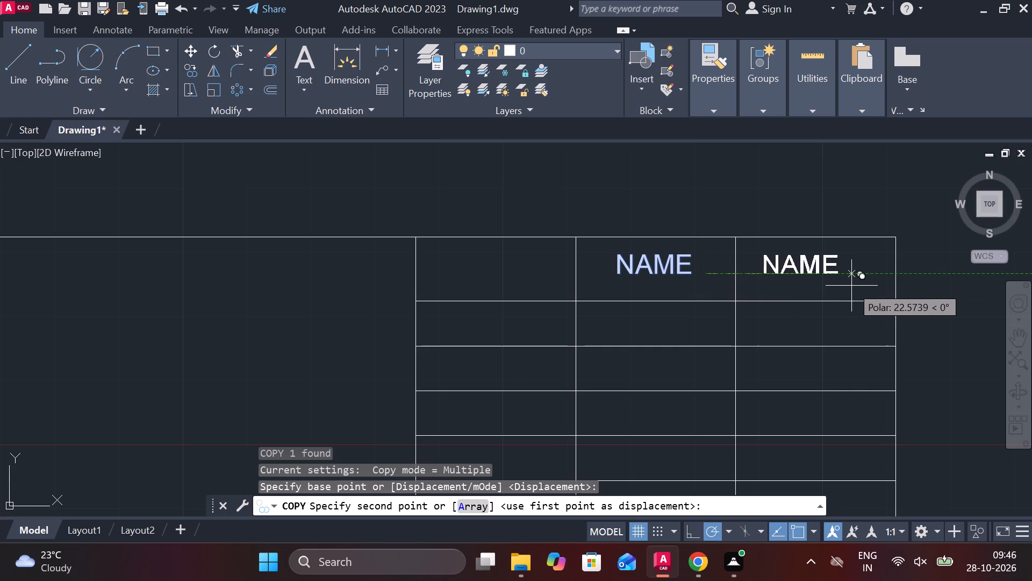
pyautogui.click(858, 286)
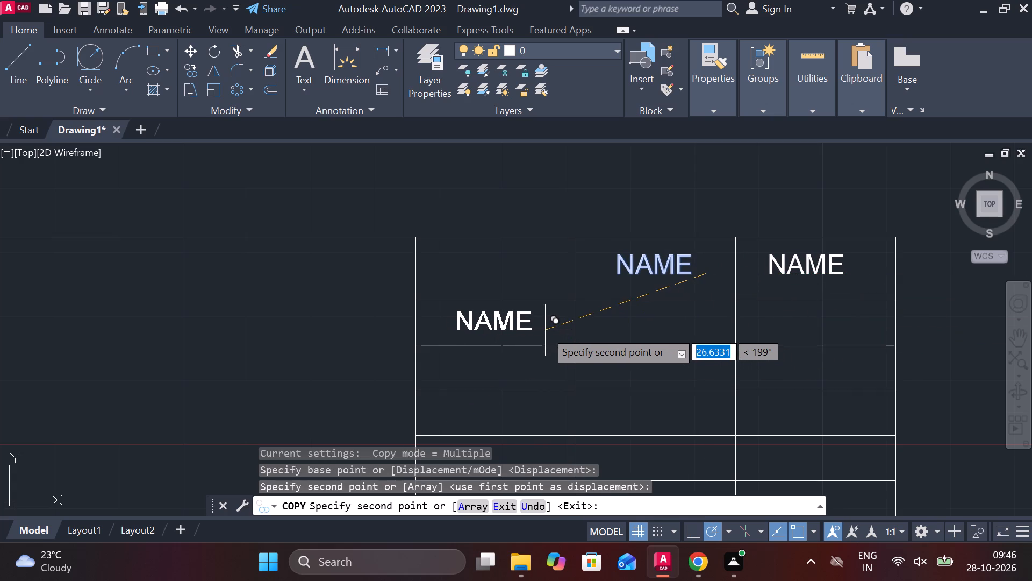
pyautogui.click(545, 330)
pyautogui.moveTo(547, 330); pyautogui.dragTo(580, 275, button='middle')
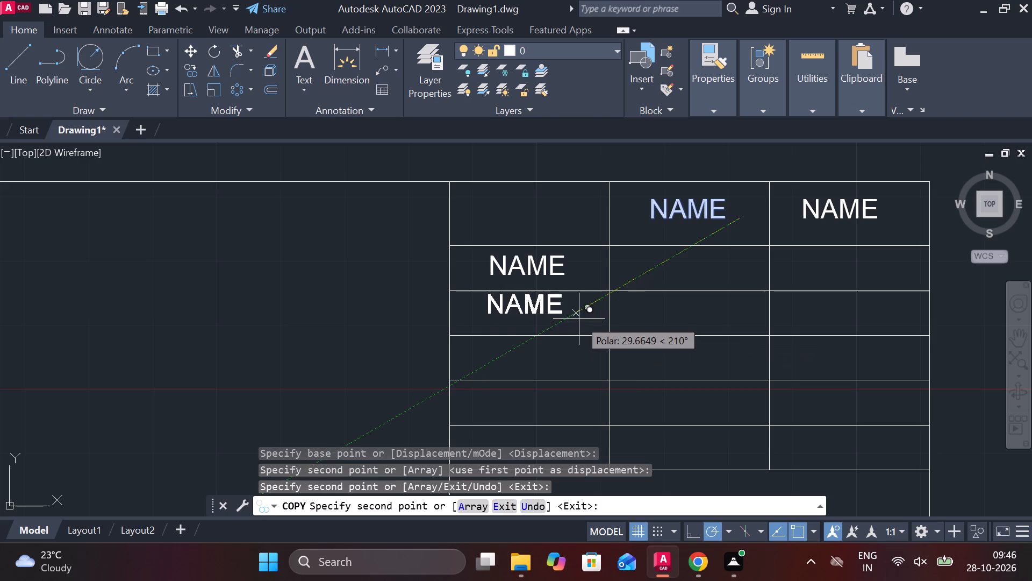
pyautogui.press('Escape')
# Copy the first column's NAME text straight down into each of the four rows below it.
pyautogui.click(558, 273)
pyautogui.write('CO')
pyautogui.press('Return')
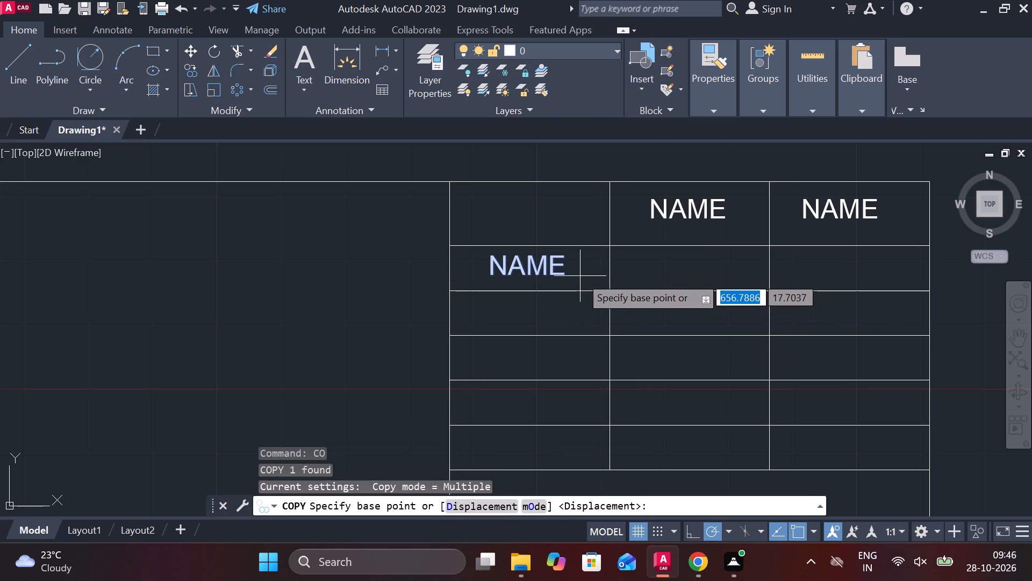
pyautogui.click(577, 271)
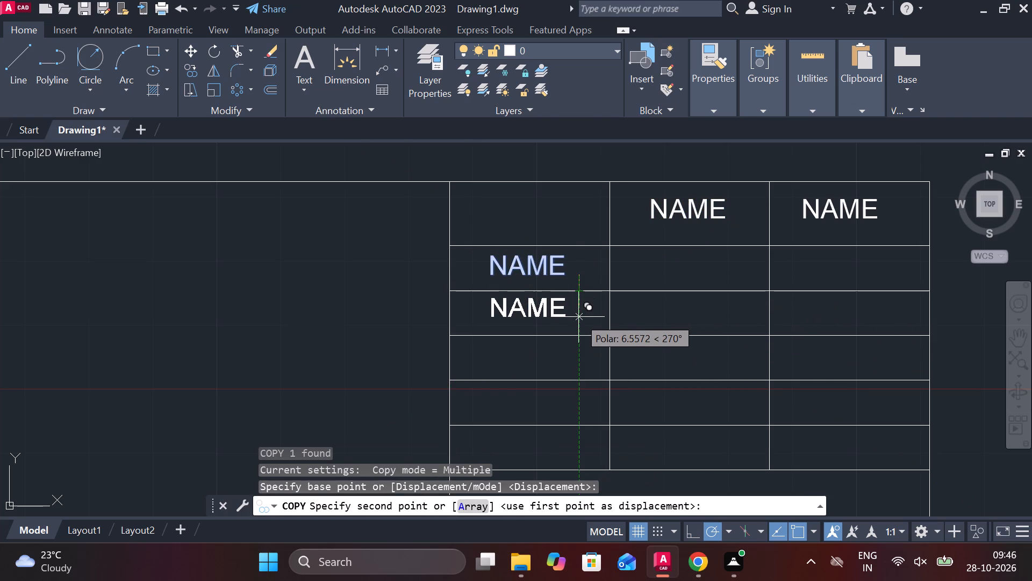
pyautogui.scroll(2, 578, 324)
pyautogui.moveTo(578, 324); pyautogui.dragTo(583, 323, button='middle')
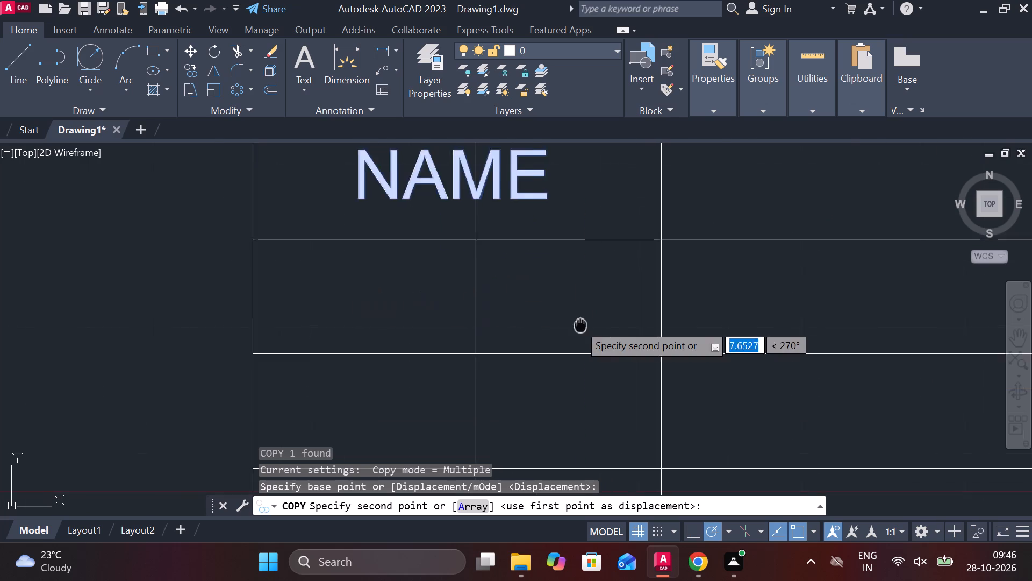
pyautogui.moveTo(583, 323); pyautogui.dragTo(621, 242, button='middle')
pyautogui.click(631, 236)
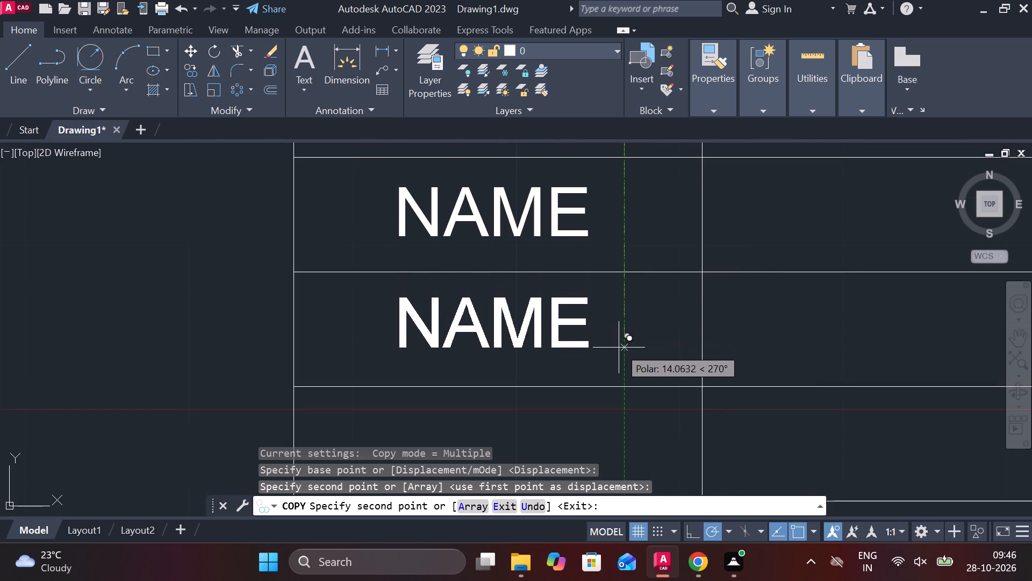
pyautogui.click(619, 349)
pyautogui.moveTo(624, 349); pyautogui.dragTo(644, 228, button='middle')
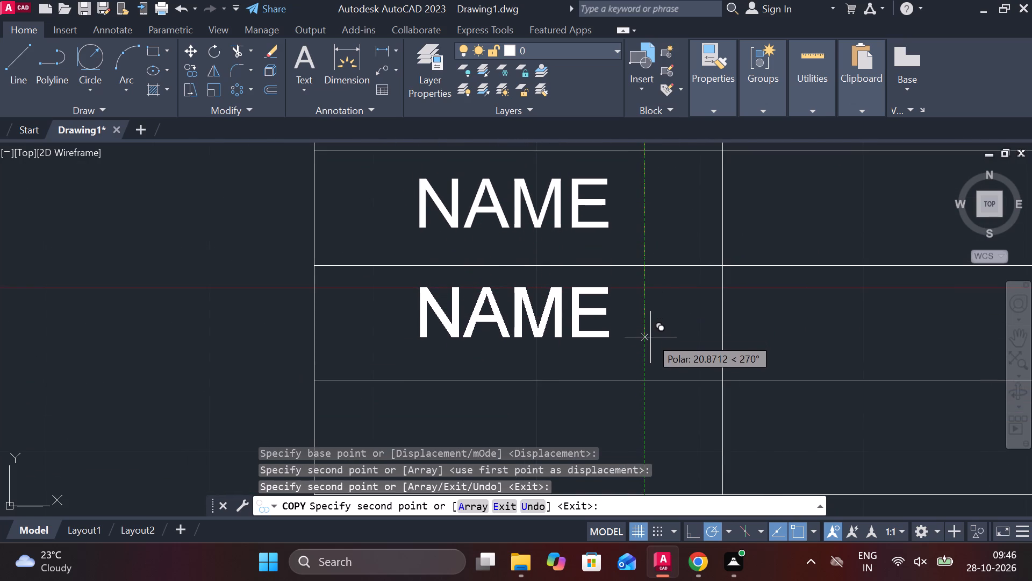
pyautogui.click(650, 337)
pyautogui.moveTo(650, 337); pyautogui.dragTo(665, 189, button='middle')
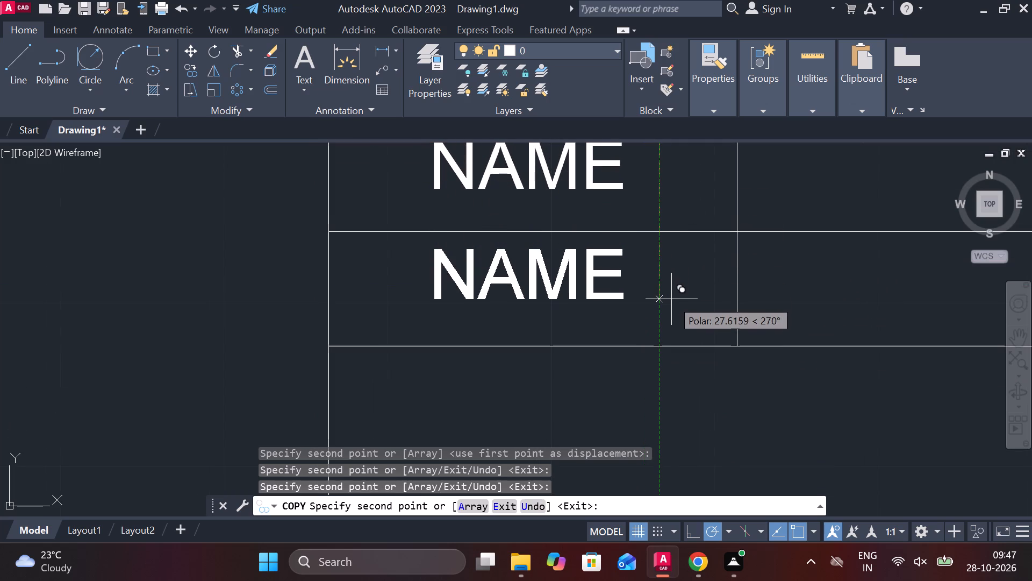
pyautogui.click(671, 299)
# Place two more NAME copies in the large cell beneath the three-column grid, at its upper left and lower right.
pyautogui.scroll(-2, 671, 299)
pyautogui.click(673, 362)
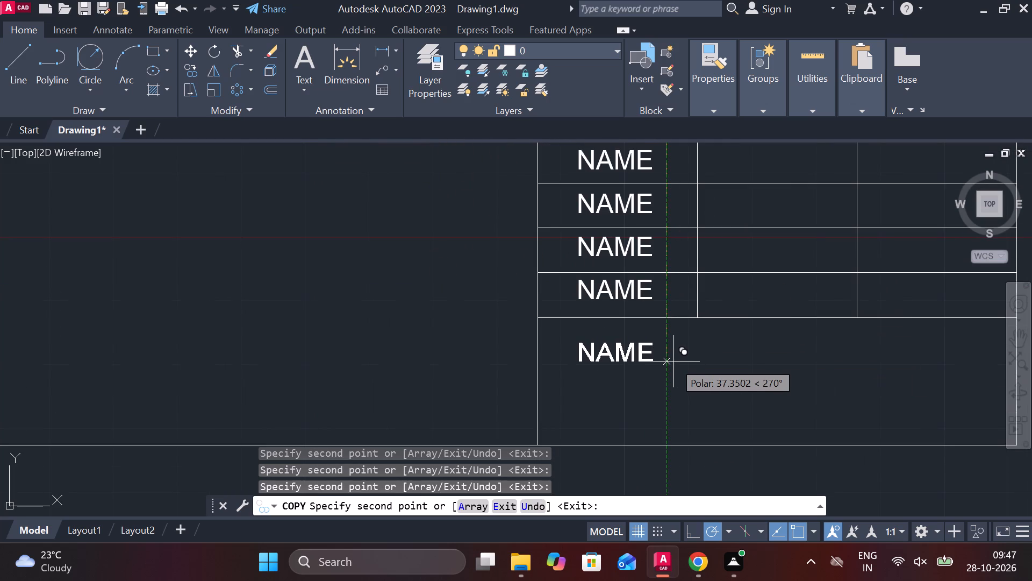
pyautogui.moveTo(714, 356); pyautogui.dragTo(541, 264, button='middle')
pyautogui.click(749, 326)
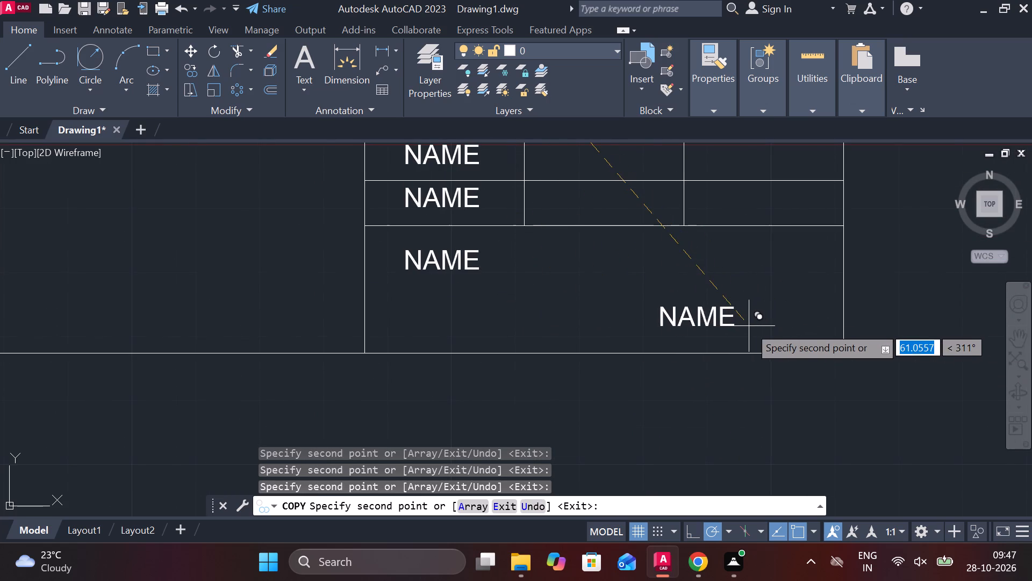
# Place NAME copies in the wide middle cell's upper area, the small bottom-left cell, and twice in the wide cell's lower area.
pyautogui.scroll(-2, 751, 326)
pyautogui.moveTo(656, 299); pyautogui.dragTo(862, 328, button='middle')
pyautogui.scroll(1, 634, 236)
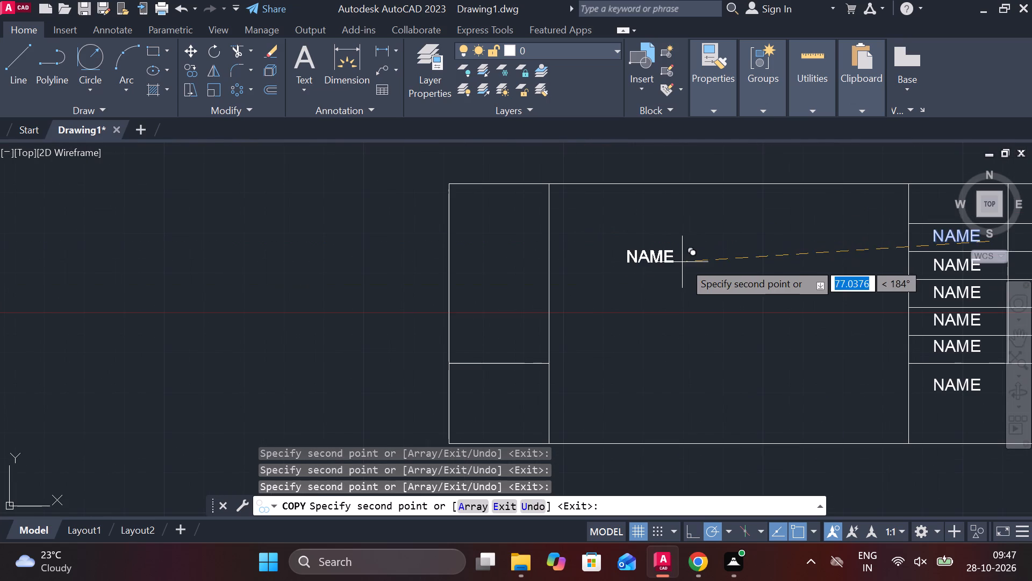
pyautogui.click(716, 257)
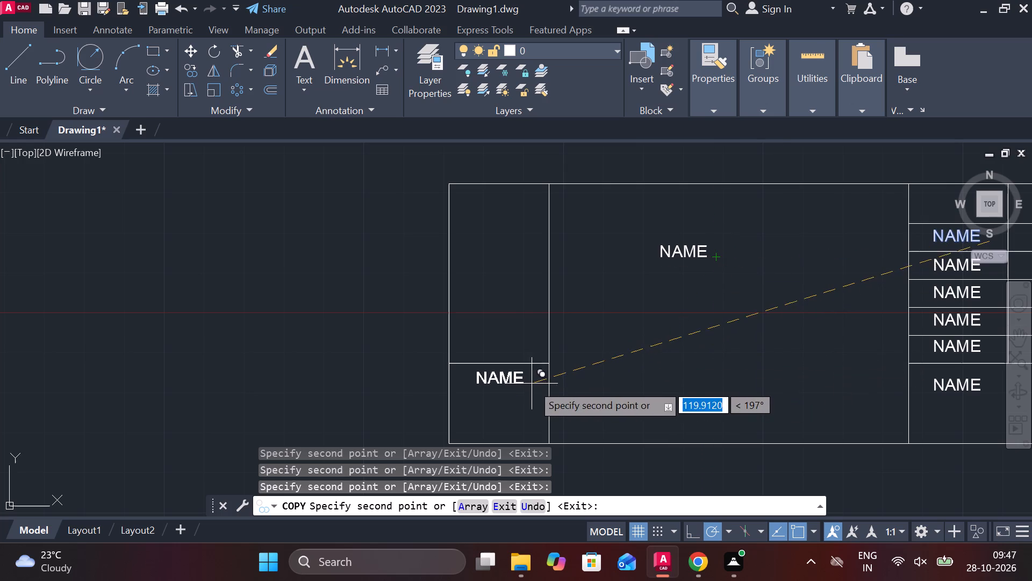
pyautogui.moveTo(535, 384); pyautogui.dragTo(647, 282, button='middle')
pyautogui.scroll(3, 634, 296)
pyautogui.moveTo(648, 287); pyautogui.dragTo(646, 298, button='middle')
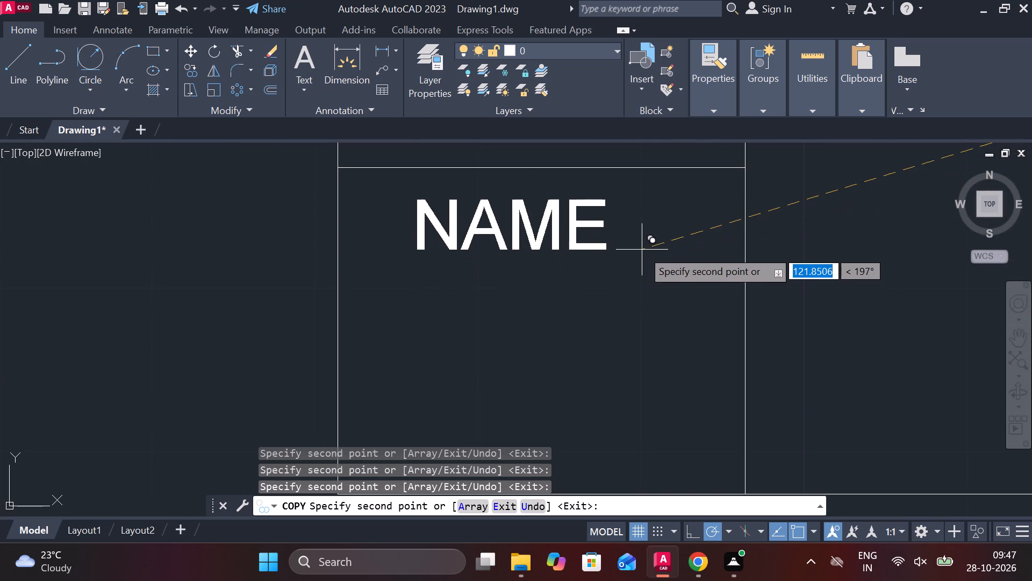
pyautogui.click(642, 250)
pyautogui.scroll(-1, 663, 273)
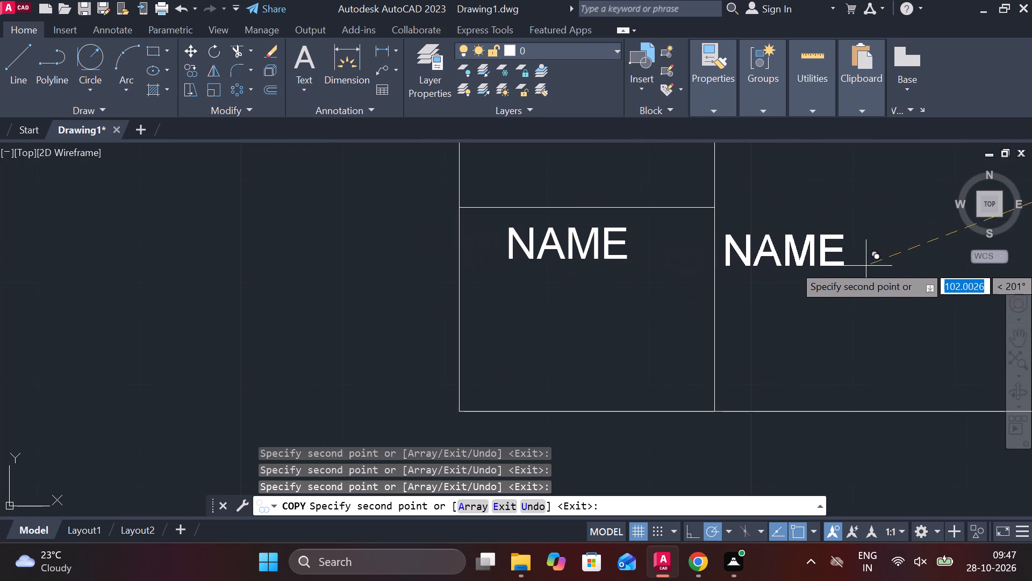
pyautogui.click(892, 257)
pyautogui.scroll(-1, 891, 260)
pyautogui.moveTo(871, 251); pyautogui.dragTo(773, 246, button='middle')
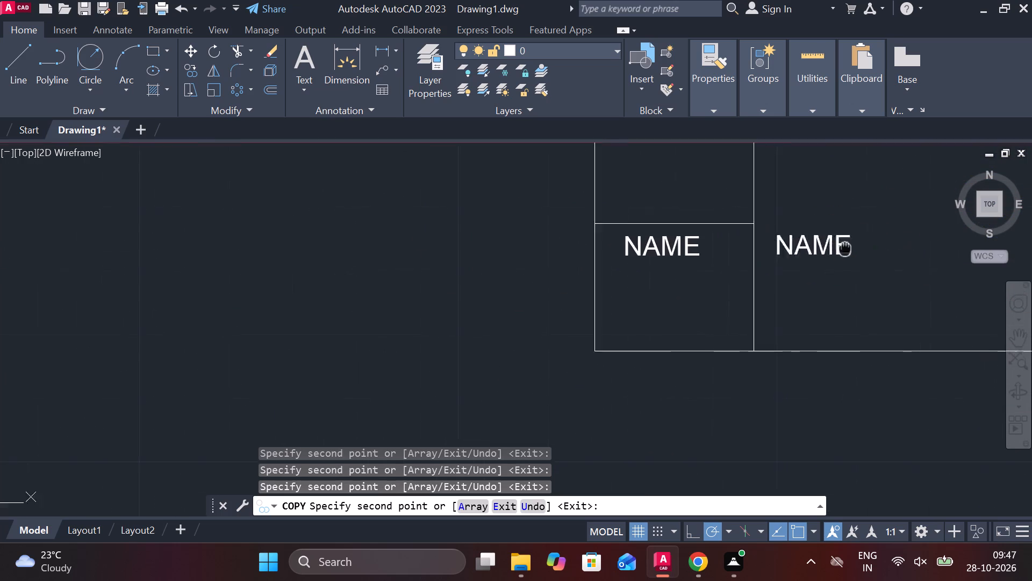
pyautogui.moveTo(773, 246); pyautogui.dragTo(640, 257, button='middle')
pyautogui.click(834, 307)
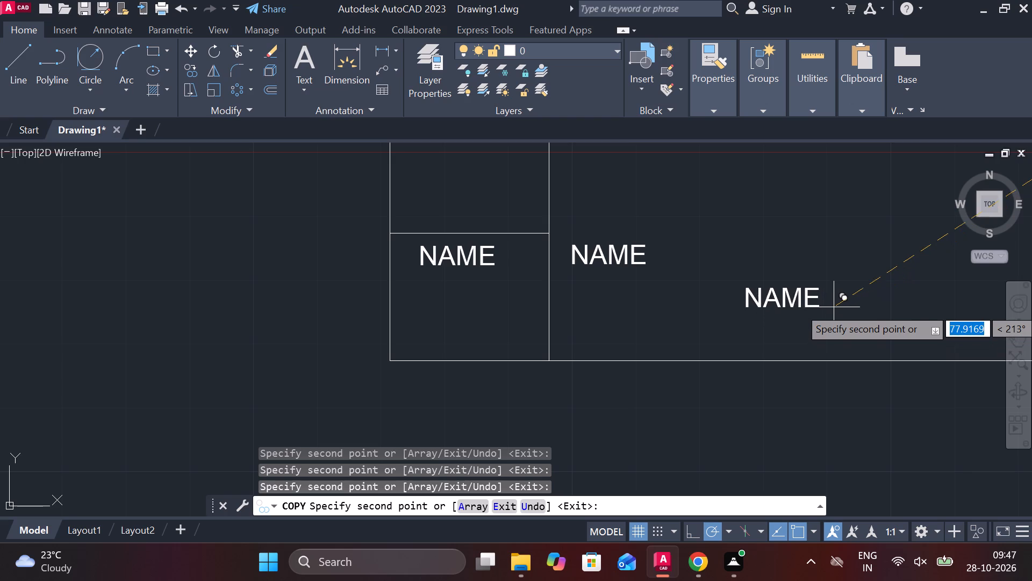
pyautogui.press('Escape')
# Extend the leftmost column's horizontal divider across the wide middle cell to the three-column grid.
pyautogui.moveTo(862, 301); pyautogui.dragTo(698, 344, button='middle')
pyautogui.write('EX')
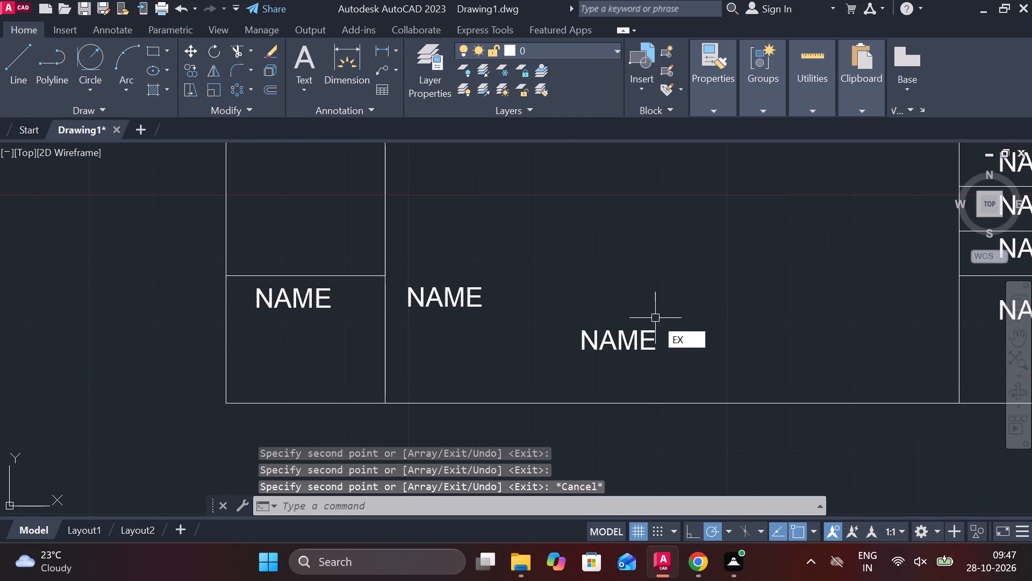
pyautogui.press('space')
pyautogui.click(362, 273)
pyautogui.scroll(-2, 763, 263)
pyautogui.moveTo(785, 268); pyautogui.dragTo(624, 306, button='middle')
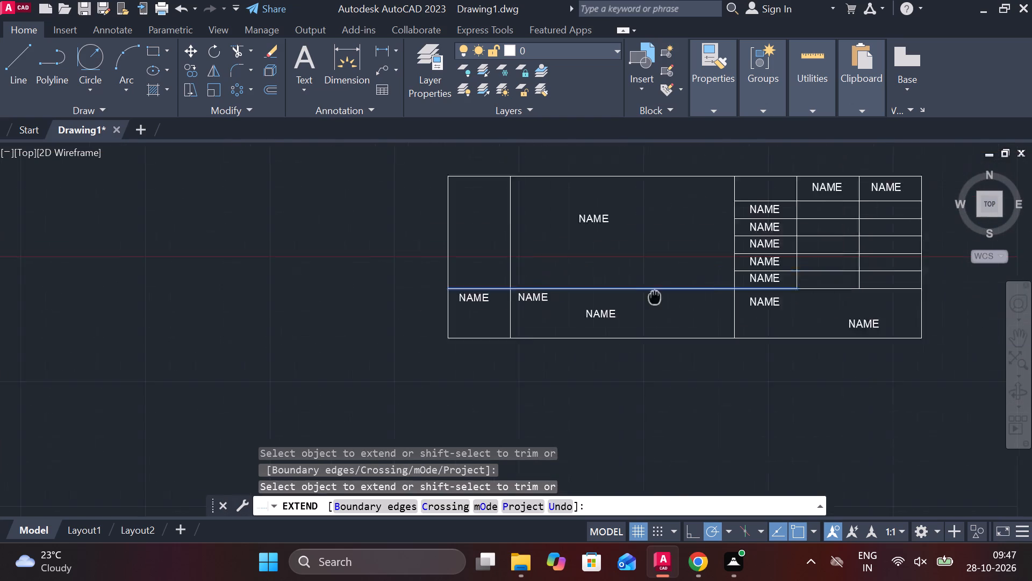
pyautogui.moveTo(624, 306); pyautogui.dragTo(572, 320, button='middle')
pyautogui.press('Escape')
# Trim away the leftmost vertical divider above the horizontal divider.
pyautogui.write('TR')
pyautogui.press('space')
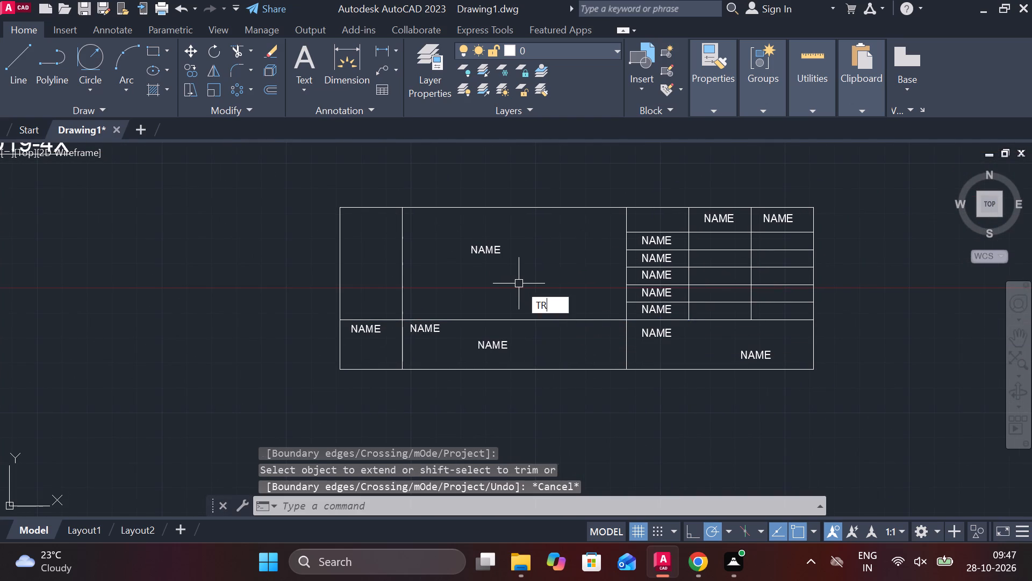
pyautogui.click(404, 259)
pyautogui.moveTo(505, 261); pyautogui.dragTo(395, 295, button='middle')
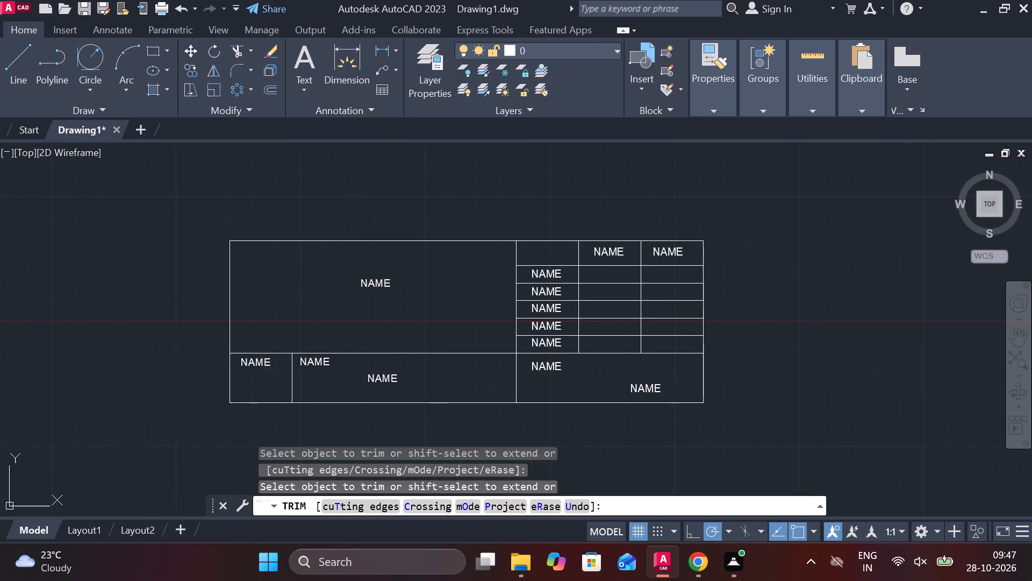
pyautogui.scroll(2, 680, 169)
pyautogui.press('Escape')
# Change the NAME label in the grid's top-right header cell to DATE.
pyautogui.moveTo(672, 281); pyautogui.dragTo(641, 199, button='middle')
pyautogui.doubleClick(631, 302)
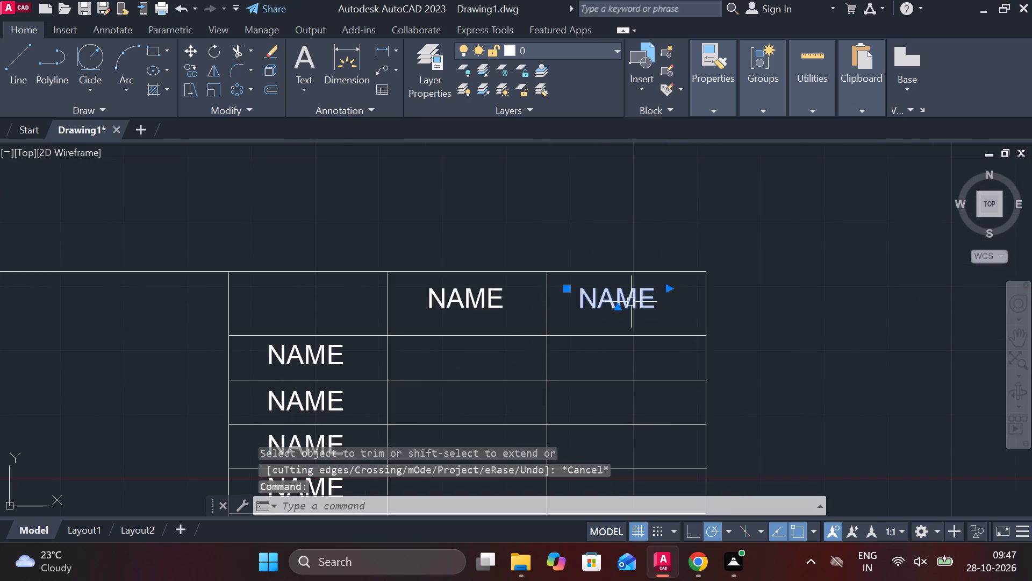
pyautogui.press('Right')
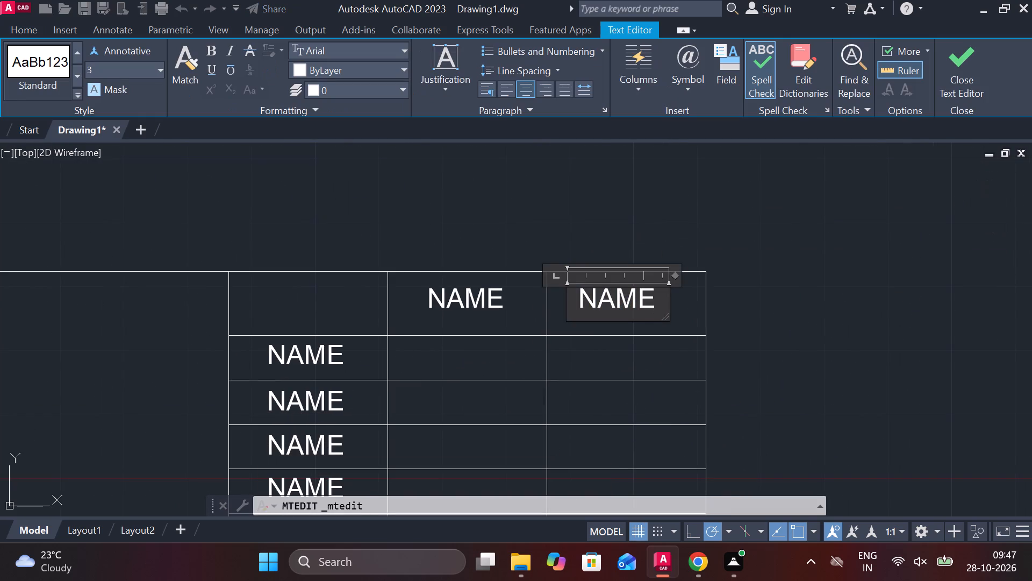
pyautogui.press('BackSpace')
pyautogui.press('BackSpace')
pyautogui.press('BackSpace')
pyautogui.press('BackSpace')
pyautogui.write('DA')
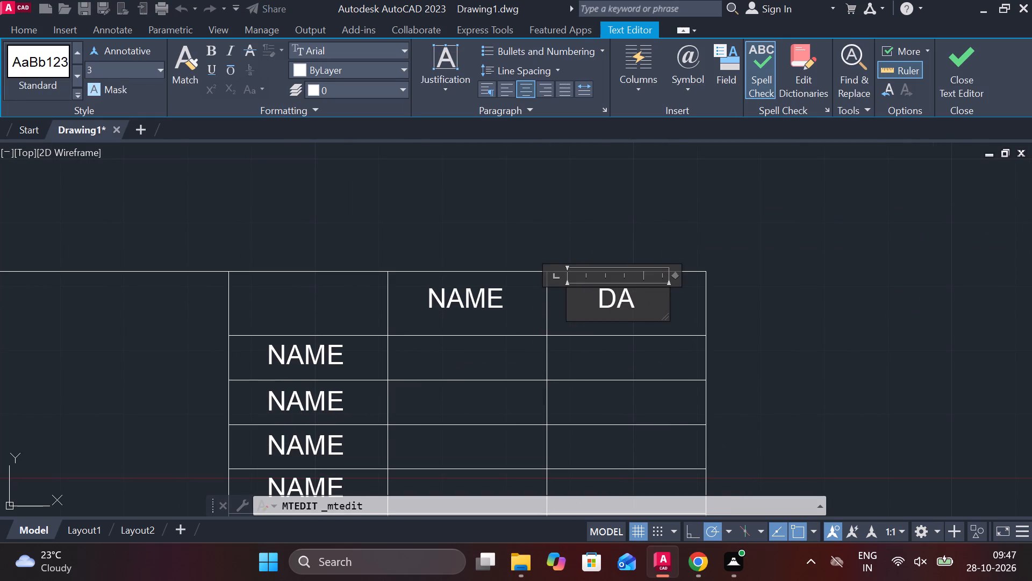
pyautogui.write('TE')
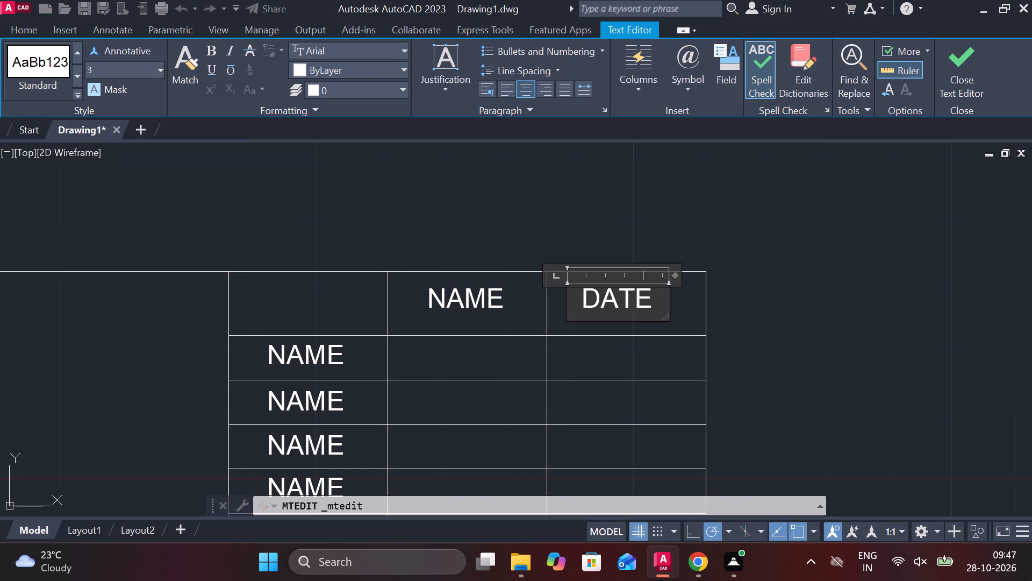
pyautogui.click(296, 358)
# Change the first row label beneath the grid's empty header cell to DESIGNED.
pyautogui.moveTo(327, 368); pyautogui.dragTo(489, 339, button='middle')
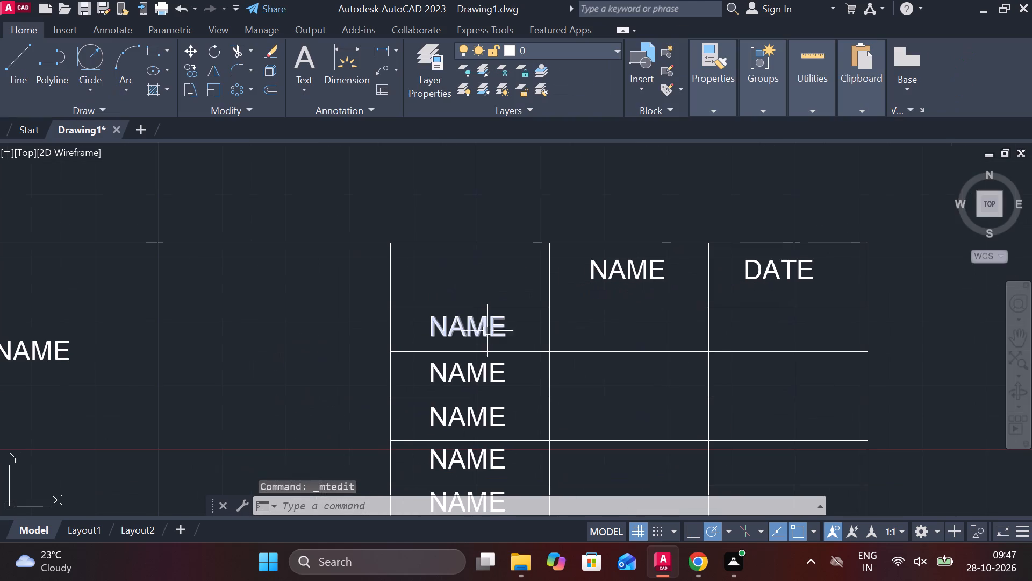
pyautogui.doubleClick(484, 325)
pyautogui.press('Right')
pyautogui.press('Right')
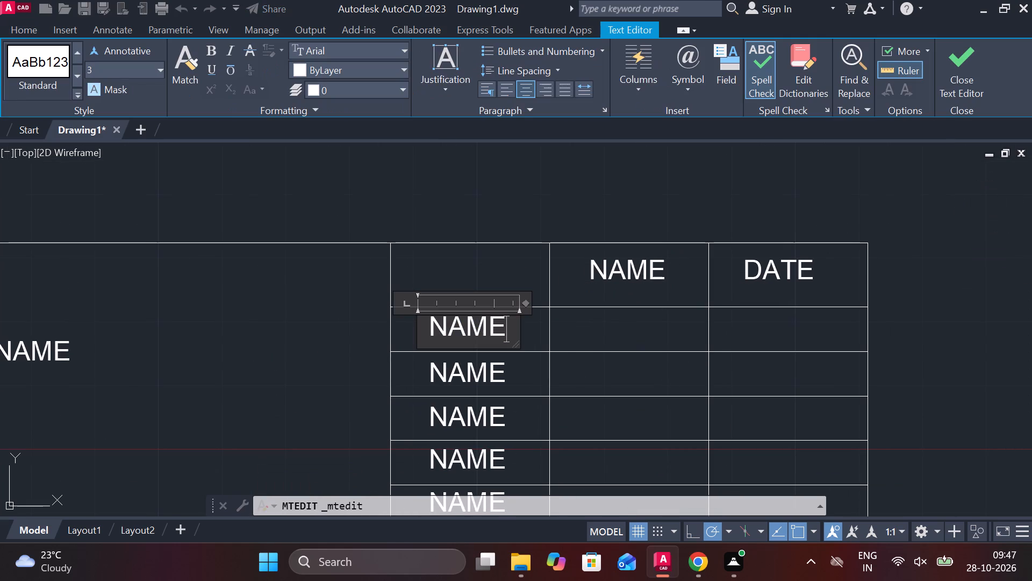
pyautogui.press('BackSpace')
pyautogui.press('BackSpace')
pyautogui.press('BackSpace')
pyautogui.press('BackSpace')
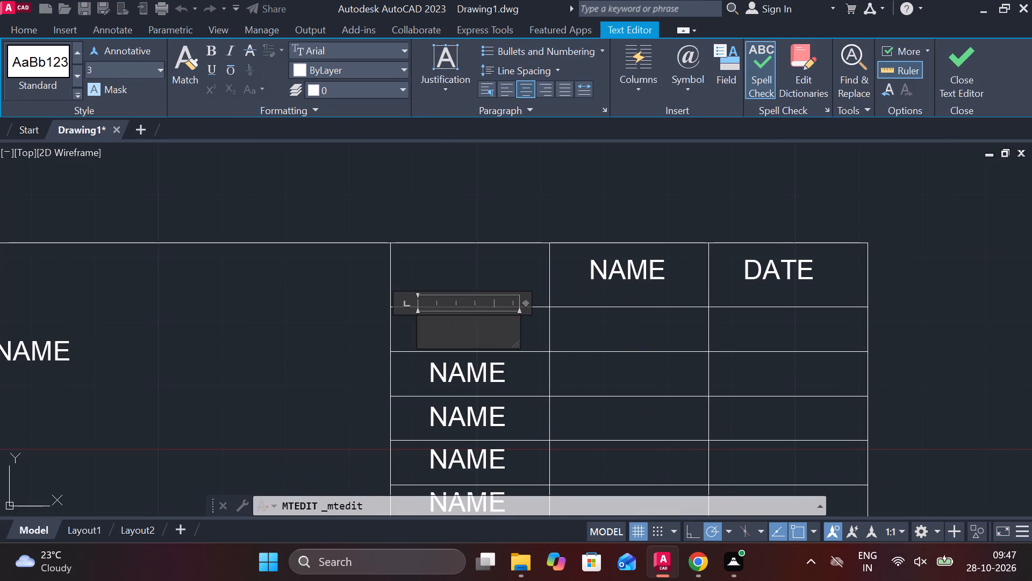
pyautogui.write('DESIGNED')
pyautogui.click(462, 376)
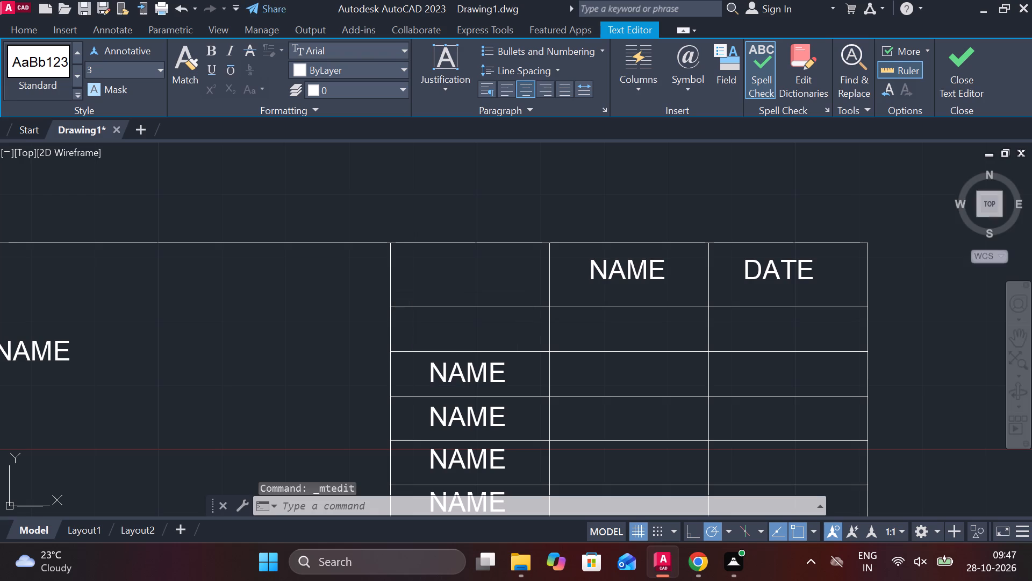
# Change the NAME label in the row directly beneath DESIGNED to DRAWN.
pyautogui.doubleClick(501, 388)
pyautogui.doubleClick(492, 371)
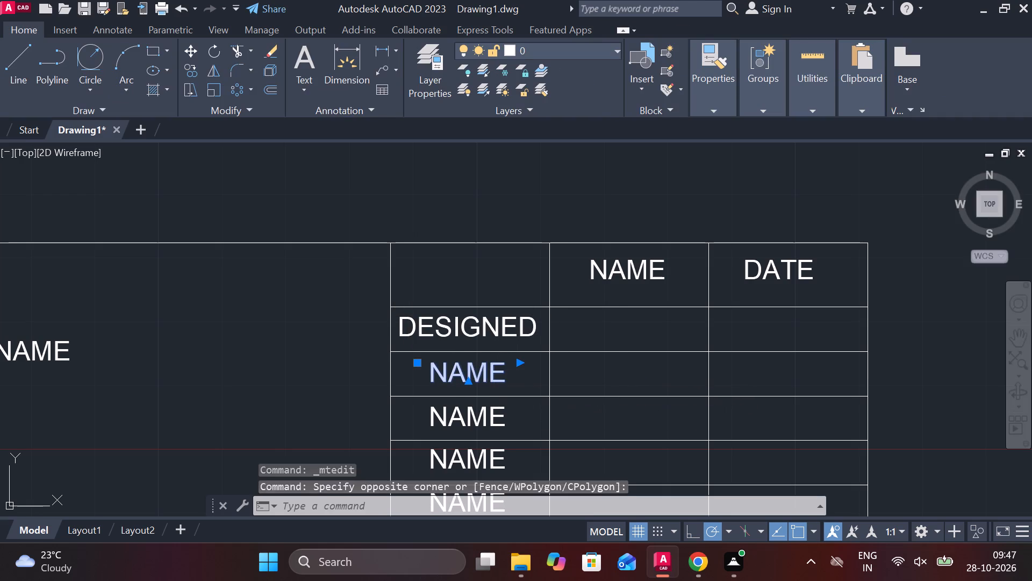
pyautogui.press('Right')
pyautogui.press('BackSpace')
pyautogui.press('BackSpace')
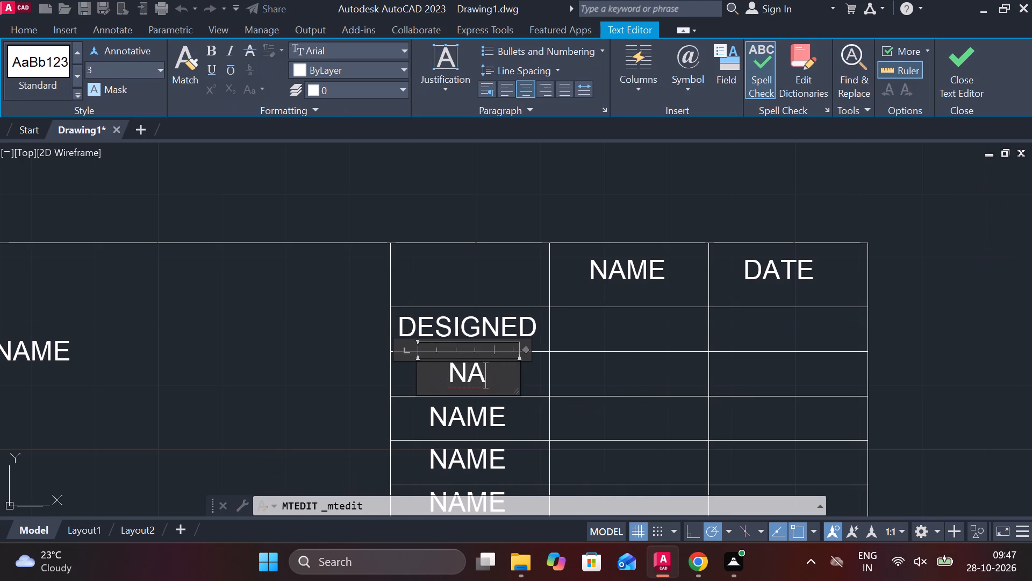
pyautogui.press('BackSpace')
pyautogui.press('BackSpace')
pyautogui.write('DRAWN')
pyautogui.click(455, 426)
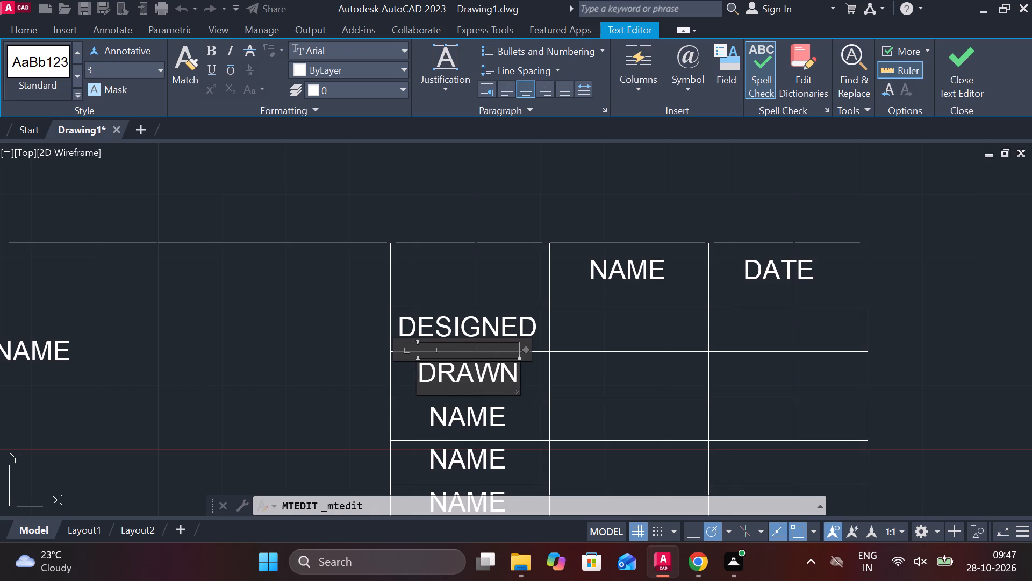
# Change the NAME label in the row directly beneath DRAWN to CHECKED.
pyautogui.doubleClick(492, 421)
pyautogui.press('Right')
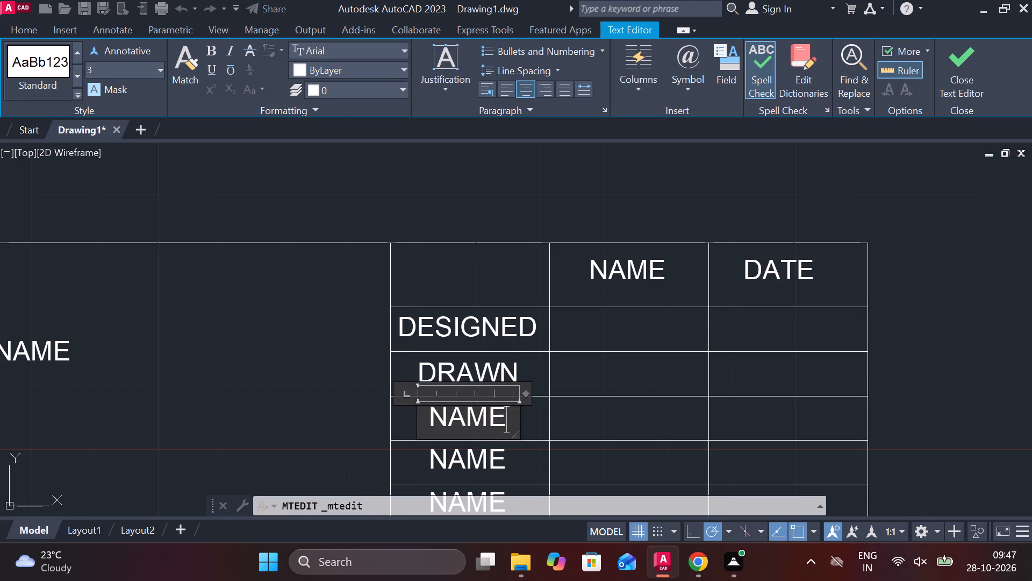
pyautogui.press('BackSpace')
pyautogui.press('BackSpace')
pyautogui.press('BackSpace')
pyautogui.press('BackSpace')
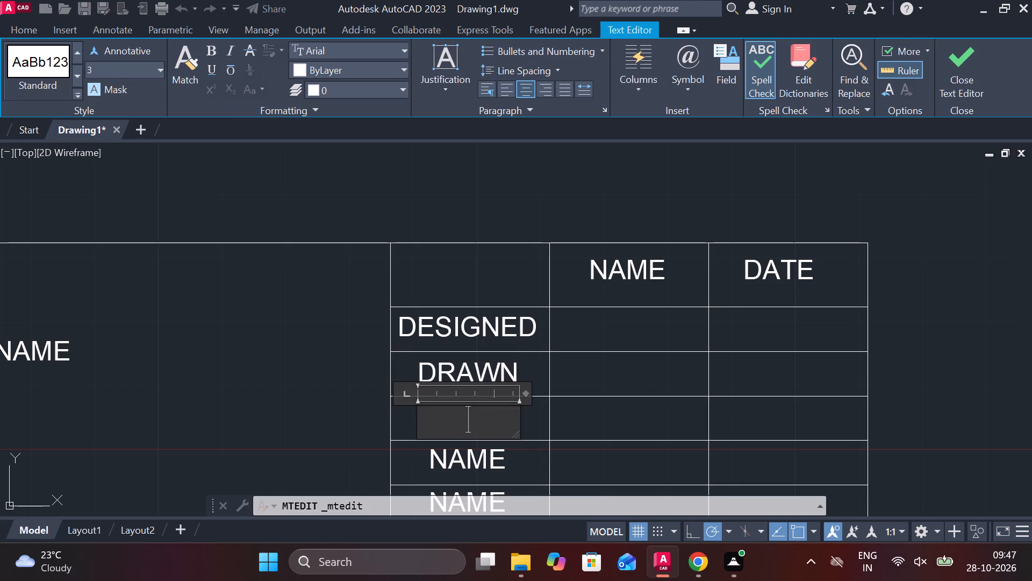
pyautogui.write('CHE')
pyautogui.write('CKED')
pyautogui.click(492, 464)
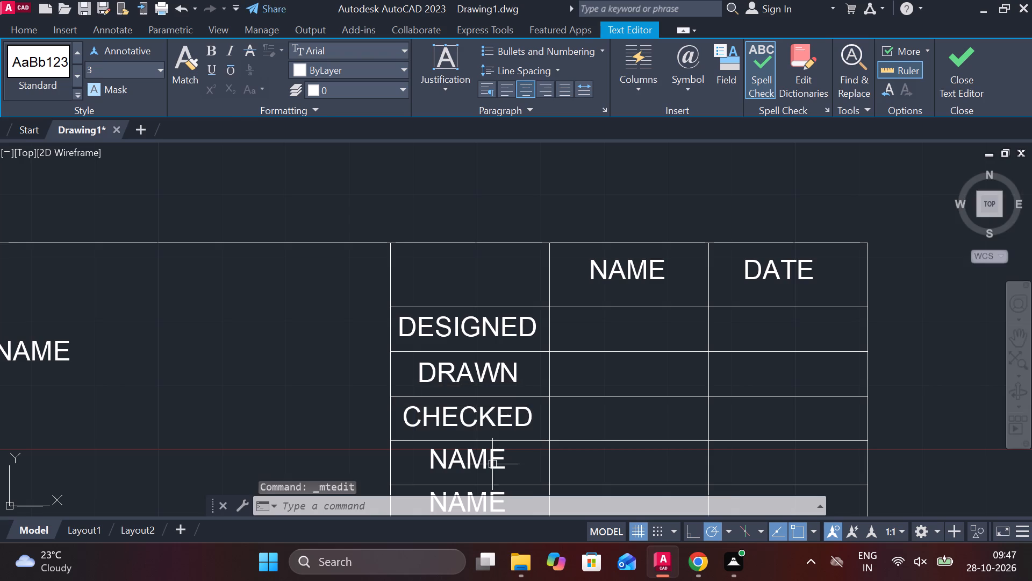
# Open the NAME label in the row directly beneath CHECKED for editing.
pyautogui.moveTo(497, 455); pyautogui.dragTo(513, 368, button='middle')
pyautogui.doubleClick(502, 379)
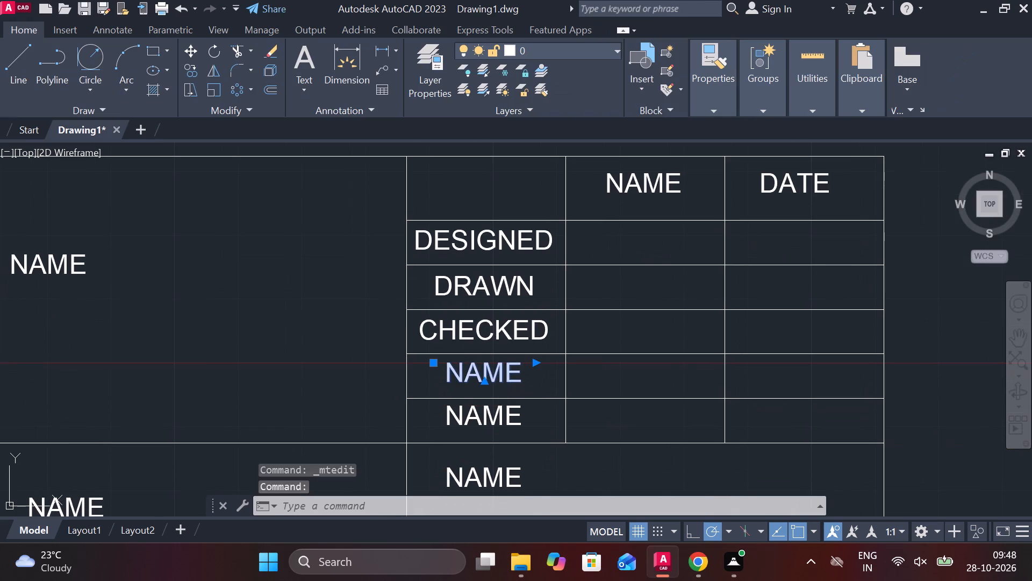
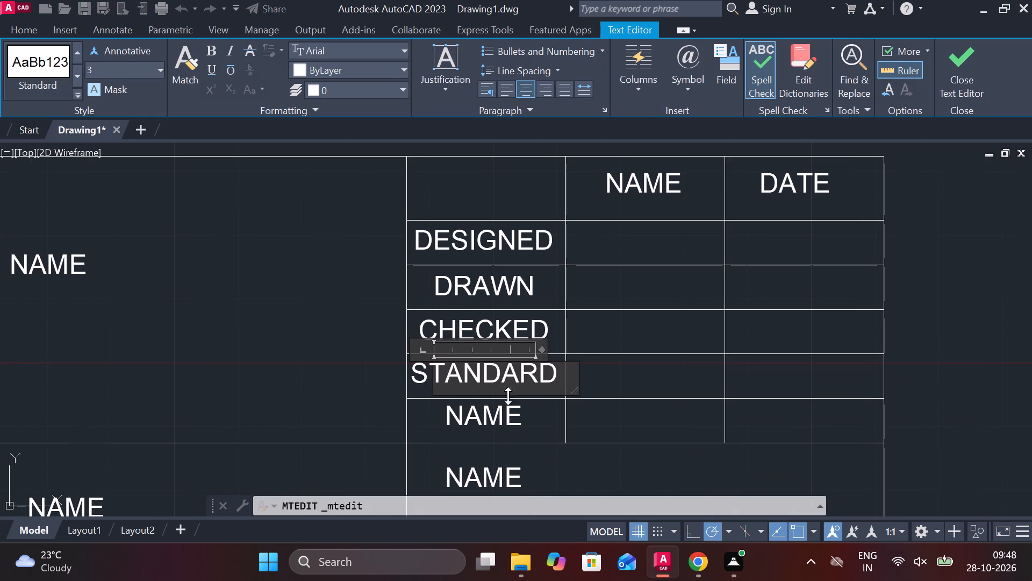
# Finish editing the label directly beneath CHECKED, keeping STANDARD as its text.
pyautogui.click(511, 421)
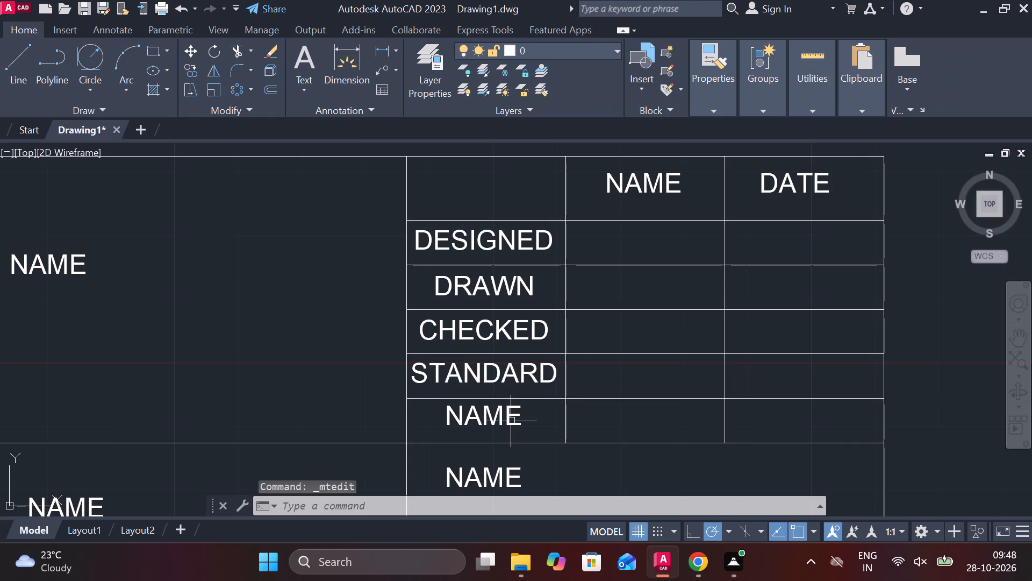
# Change the NAME label in the row directly beneath STANDARD to APPROVED.
pyautogui.doubleClick(511, 421)
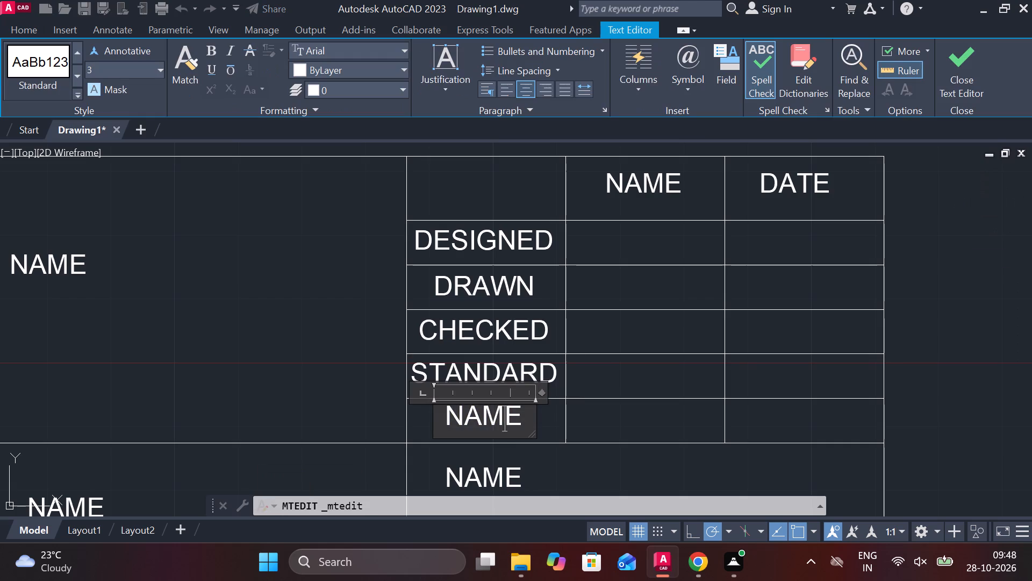
pyautogui.moveTo(524, 413); pyautogui.dragTo(423, 412)
pyautogui.write('APPROVED')
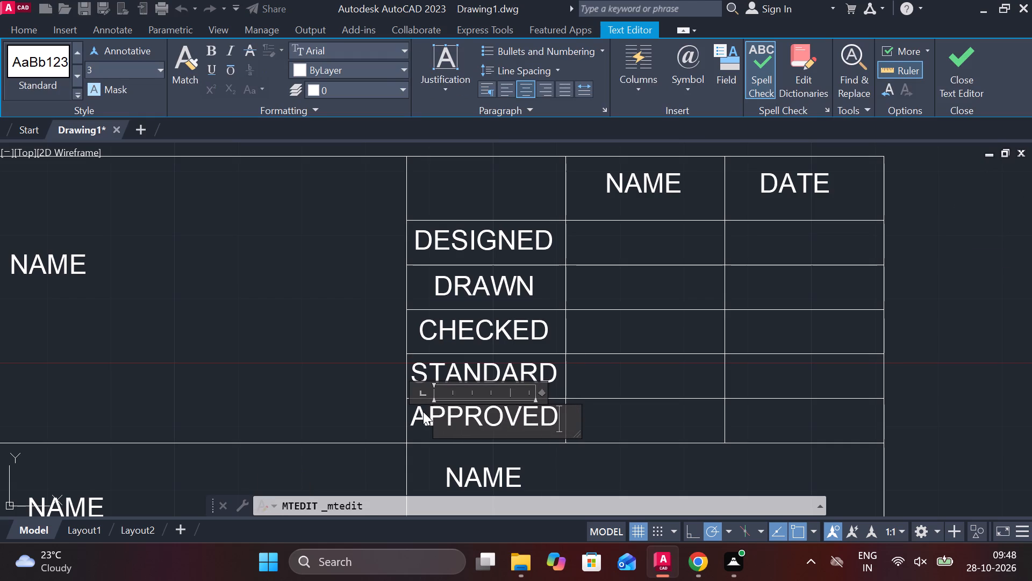
pyautogui.click(627, 406)
pyautogui.moveTo(605, 422); pyautogui.dragTo(592, 339, button='middle')
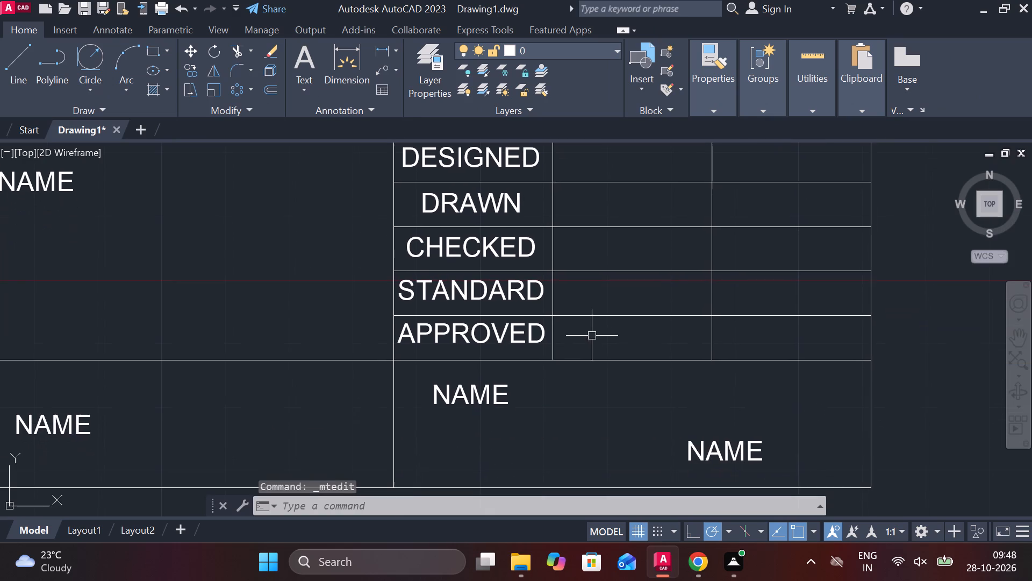
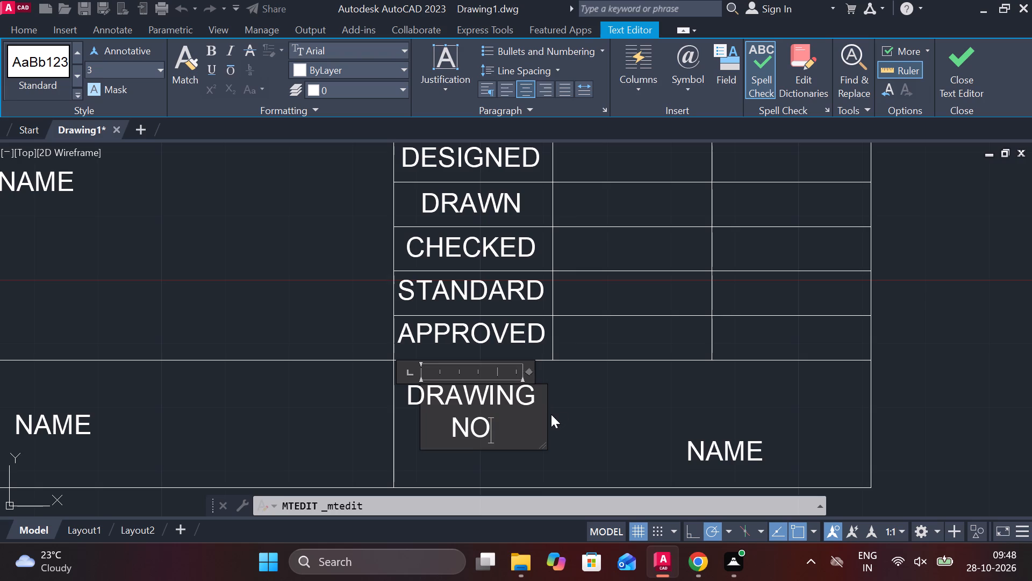
# Widen the DRAWING NO text box beneath APPROVED so the label fits on a single line, and finish editing it.
pyautogui.moveTo(544, 400); pyautogui.dragTo(585, 394)
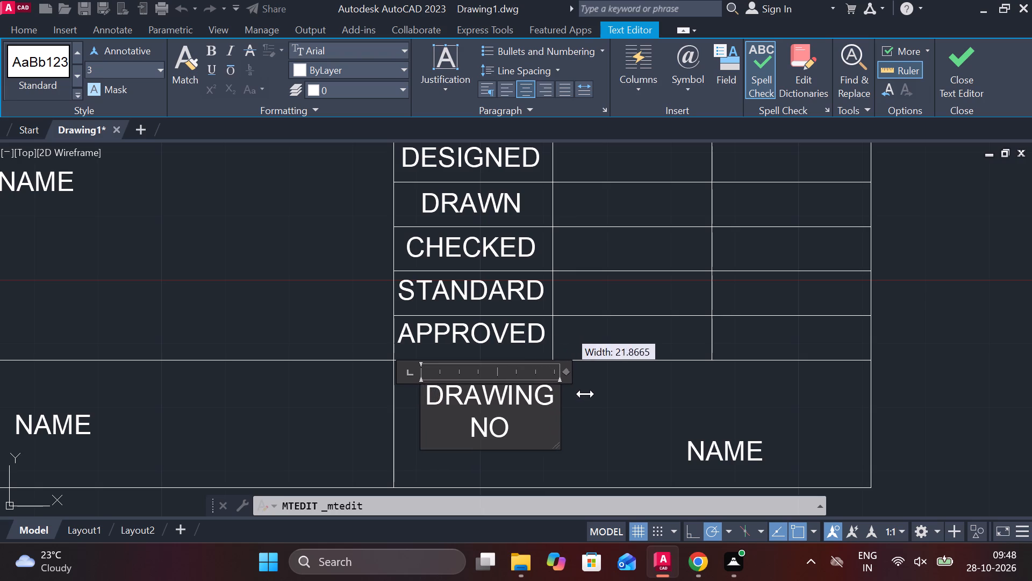
pyautogui.moveTo(585, 394); pyautogui.dragTo(622, 395)
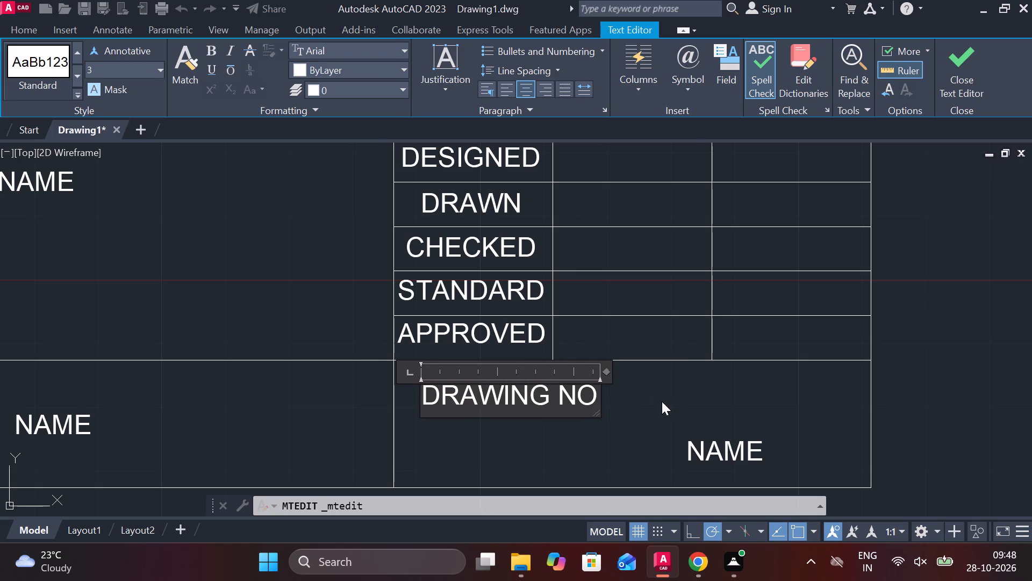
pyautogui.click(765, 441)
# Open the NAME label in the same cell as DRAWING NO for editing.
pyautogui.moveTo(758, 443); pyautogui.dragTo(651, 401, button='middle')
pyautogui.doubleClick(613, 416)
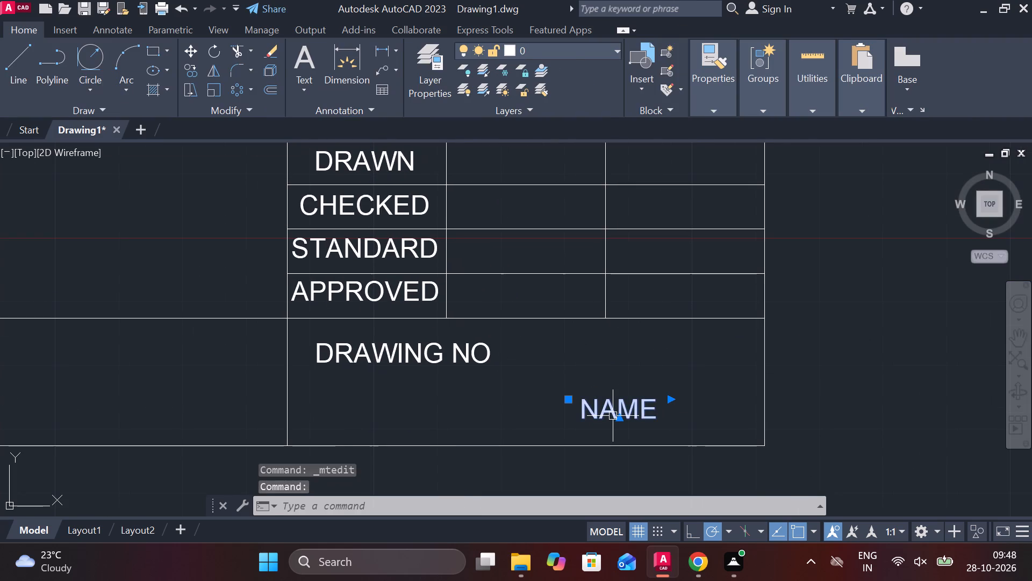
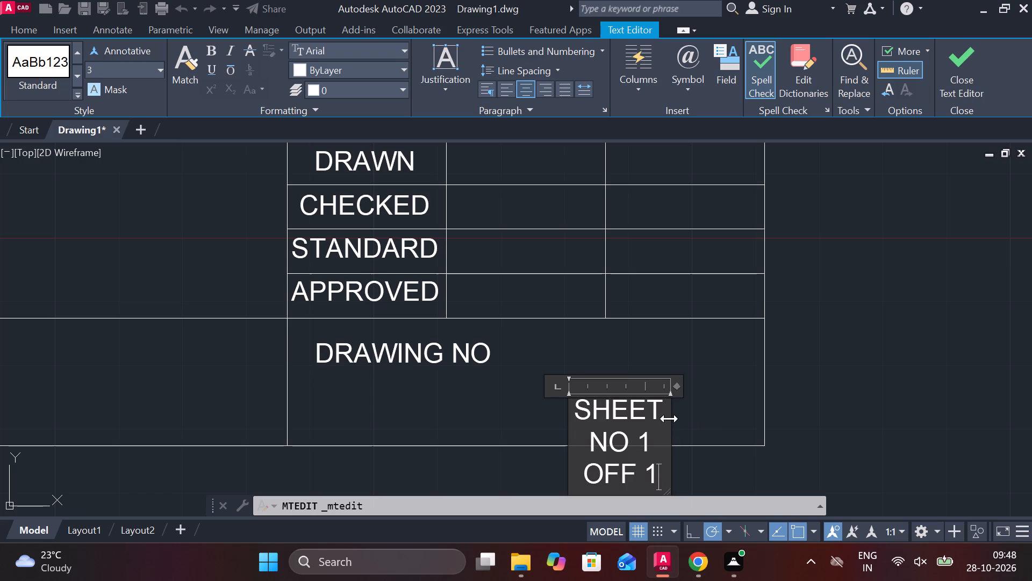
# Widen the SHEET NO 1 OFF 1 text box so the label fits on one line, and finish editing it.
pyautogui.moveTo(669, 419); pyautogui.dragTo(843, 388)
pyautogui.click(964, 54)
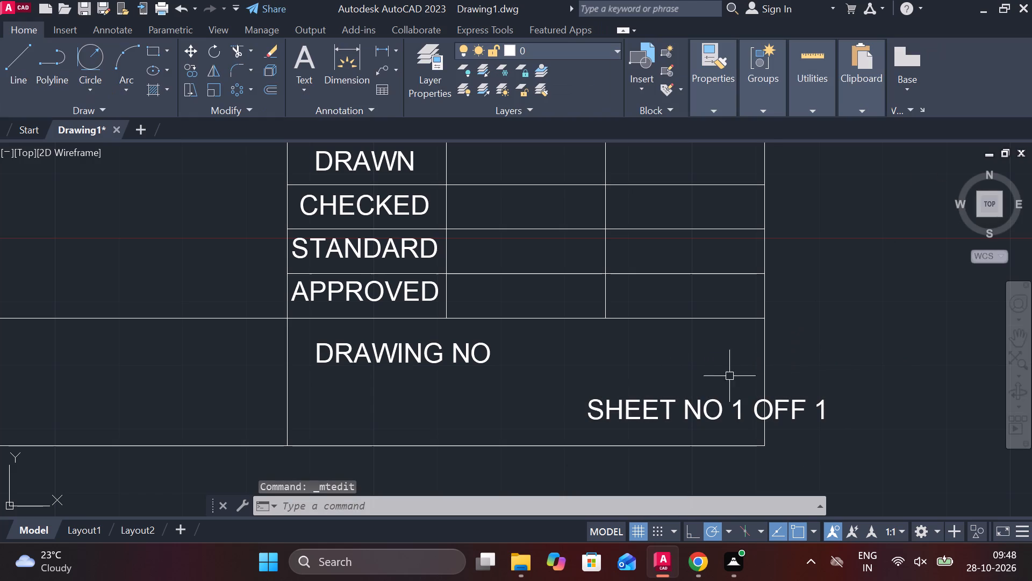
# Move the SHEET NO 1 OFF 1 label about 14 units horizontally to the left, inside the DRAWING NO cell.
pyautogui.click(698, 415)
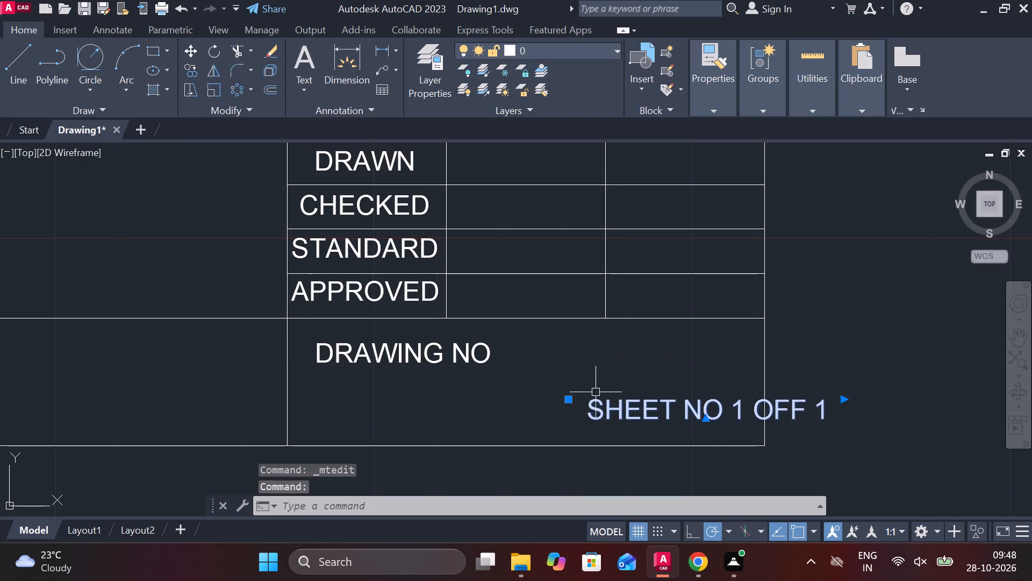
pyautogui.click(568, 400)
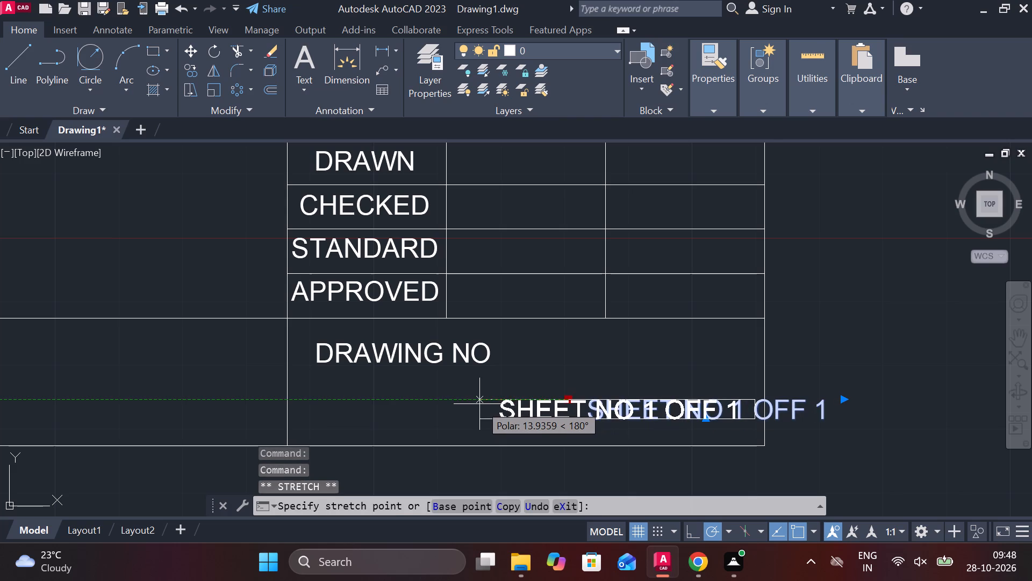
pyautogui.click(479, 404)
pyautogui.press('Escape')
# Draw a horizontal line across the title block's lower-left cell, from the midpoint of its right side to its left side.
pyautogui.scroll(-2, 660, 366)
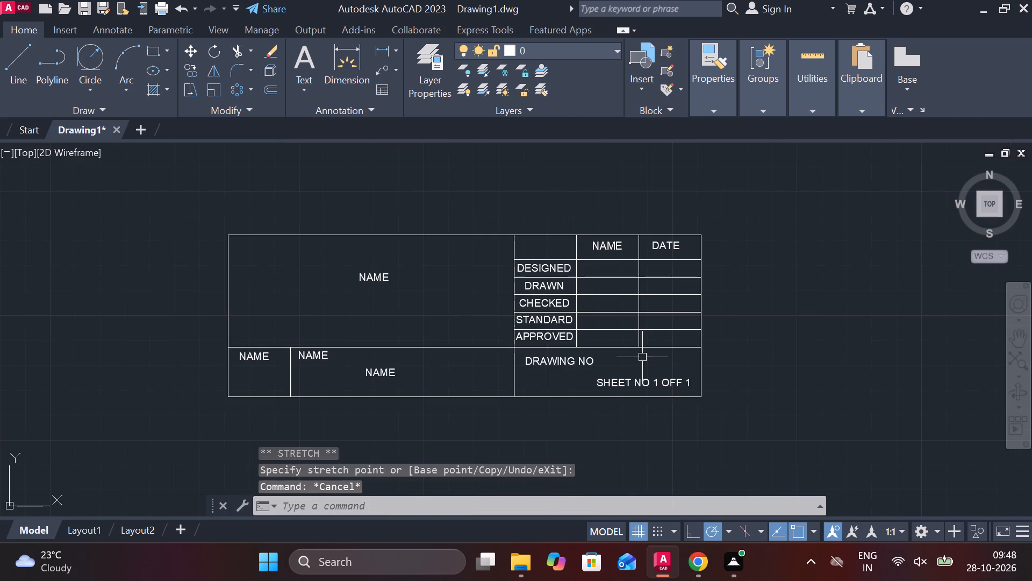
pyautogui.moveTo(377, 296); pyautogui.dragTo(441, 306, button='middle')
pyautogui.scroll(2, 429, 282)
pyautogui.scroll(-1, 457, 300)
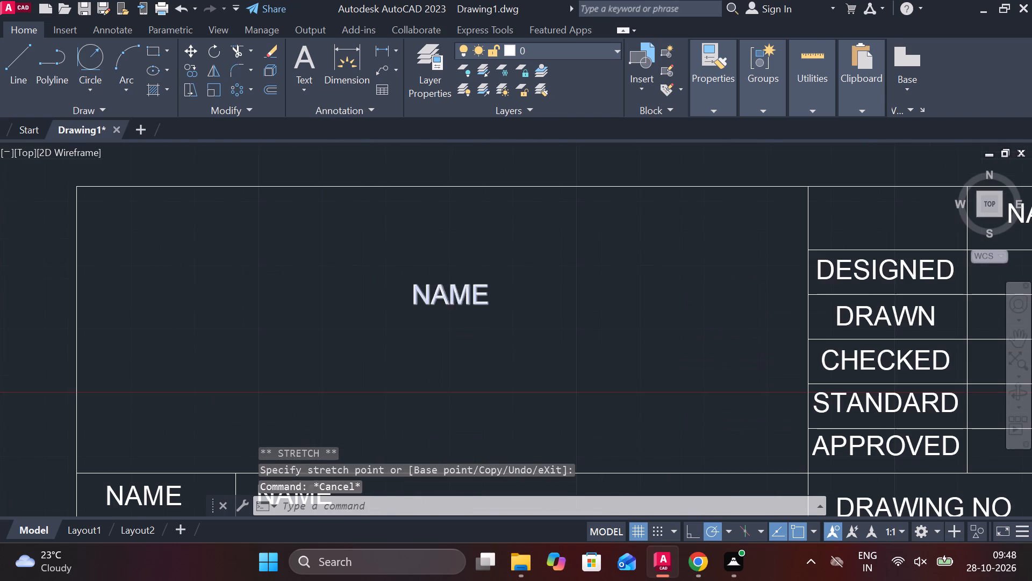
pyautogui.moveTo(458, 341); pyautogui.dragTo(588, 274, button='middle')
pyautogui.press('l')
pyautogui.press('Return')
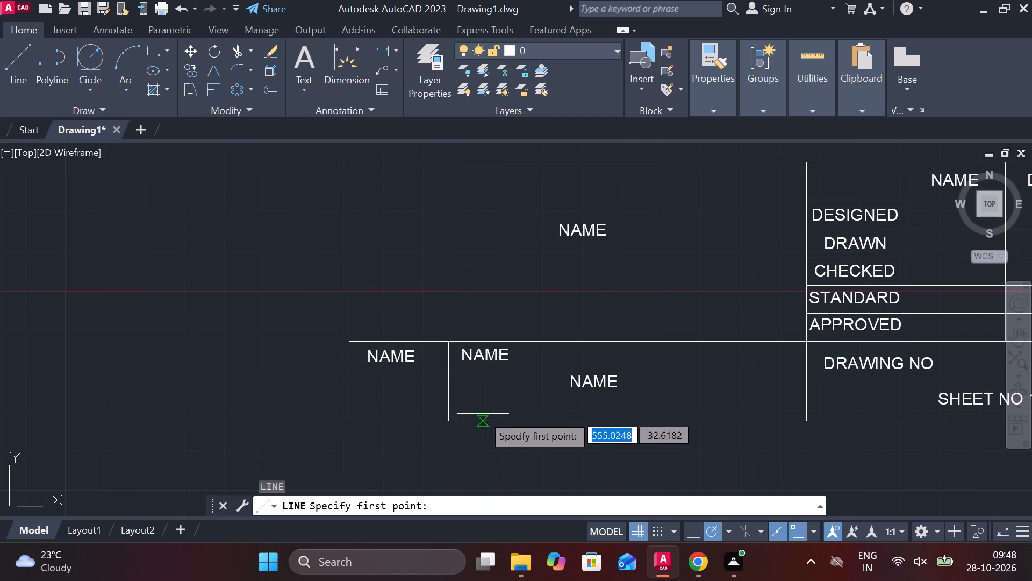
pyautogui.scroll(2, 464, 401)
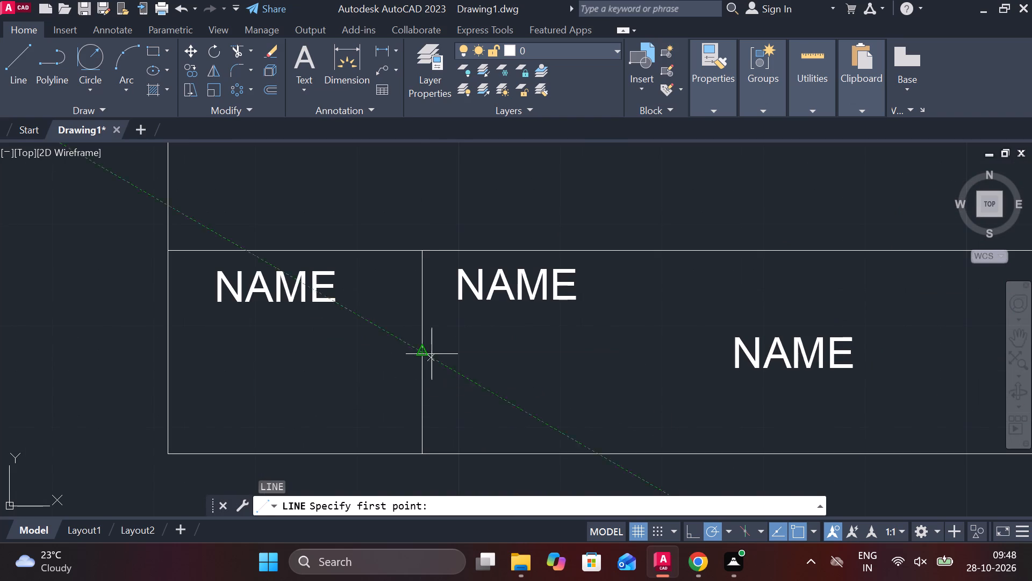
pyautogui.click(425, 351)
pyautogui.scroll(-2, 425, 351)
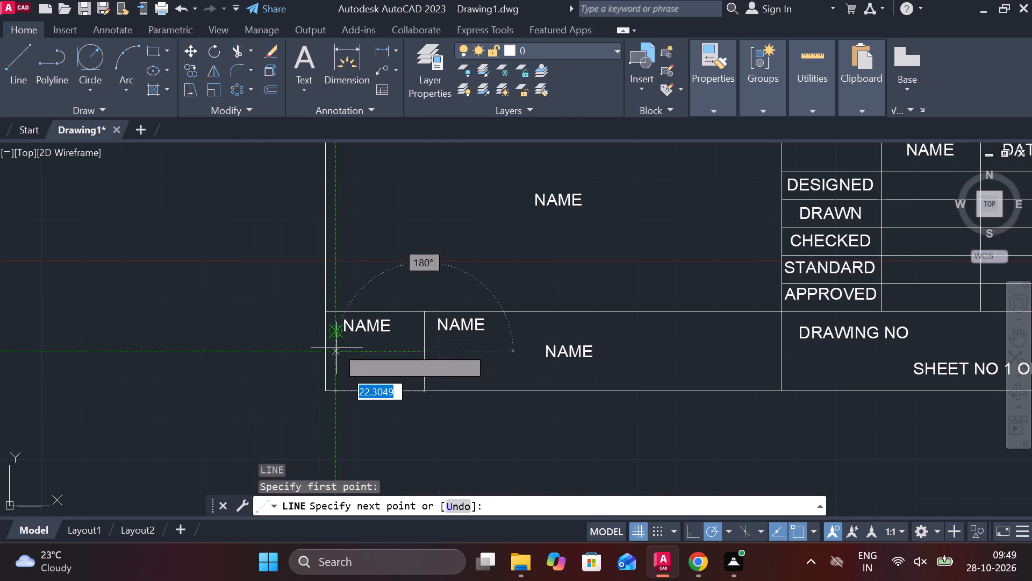
pyautogui.click(328, 353)
pyautogui.press('Escape')
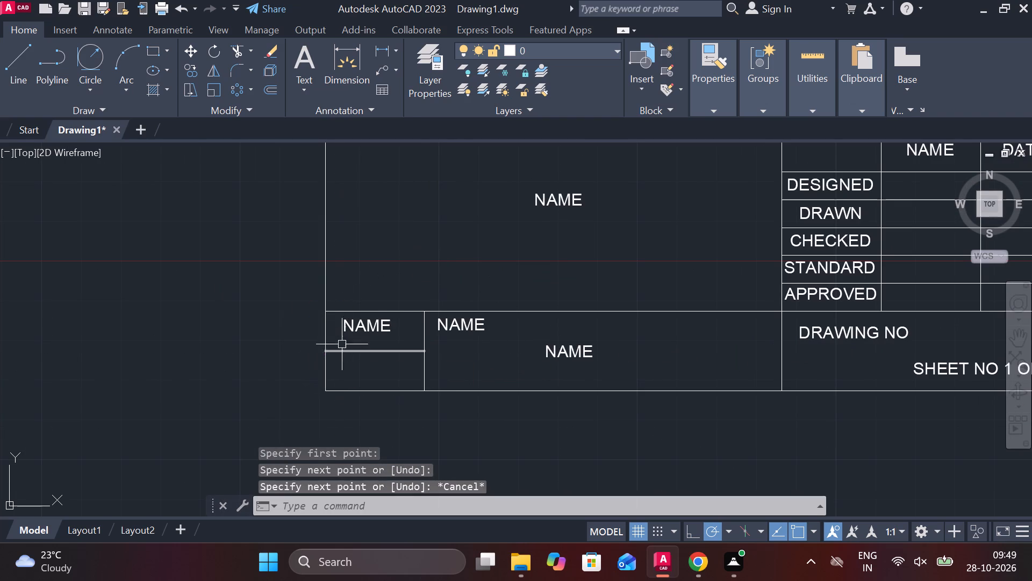
# Move the NAME label slightly down within the upper half of the divided lower-left cell.
pyautogui.scroll(2, 342, 321)
pyautogui.moveTo(368, 324); pyautogui.dragTo(388, 330, button='middle')
pyautogui.click(399, 326)
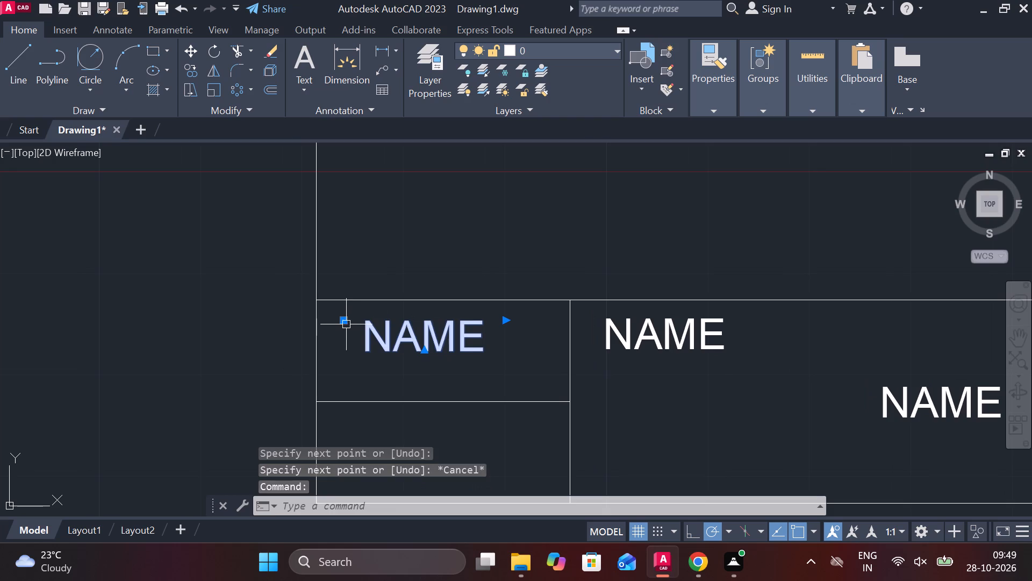
pyautogui.click(346, 323)
pyautogui.click(348, 337)
pyautogui.press('Escape')
# Replace the NAME label above the new dividing line with SCALE 1:1 and widen its text box to fit one line.
pyautogui.doubleClick(420, 345)
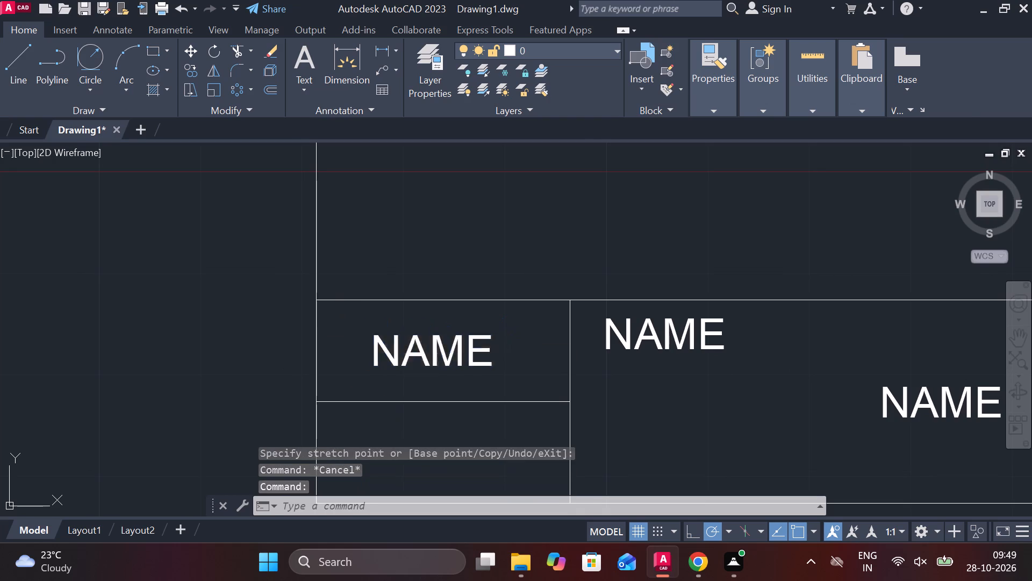
pyautogui.press('Right')
pyautogui.press('Right')
pyautogui.press('BackSpace')
pyautogui.press('BackSpace')
pyautogui.press('BackSpace')
pyautogui.press('BackSpace')
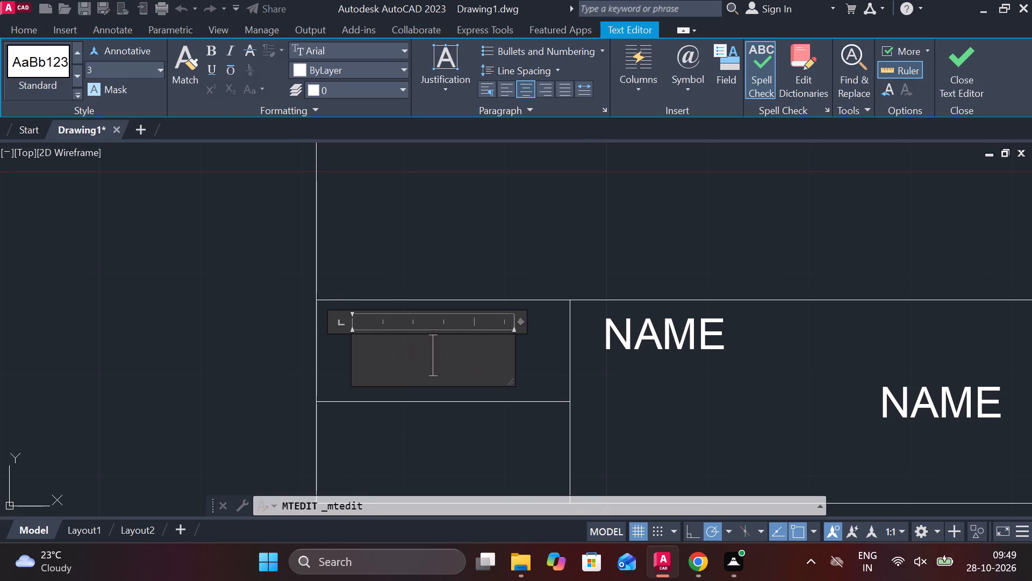
pyautogui.write('SCALE')
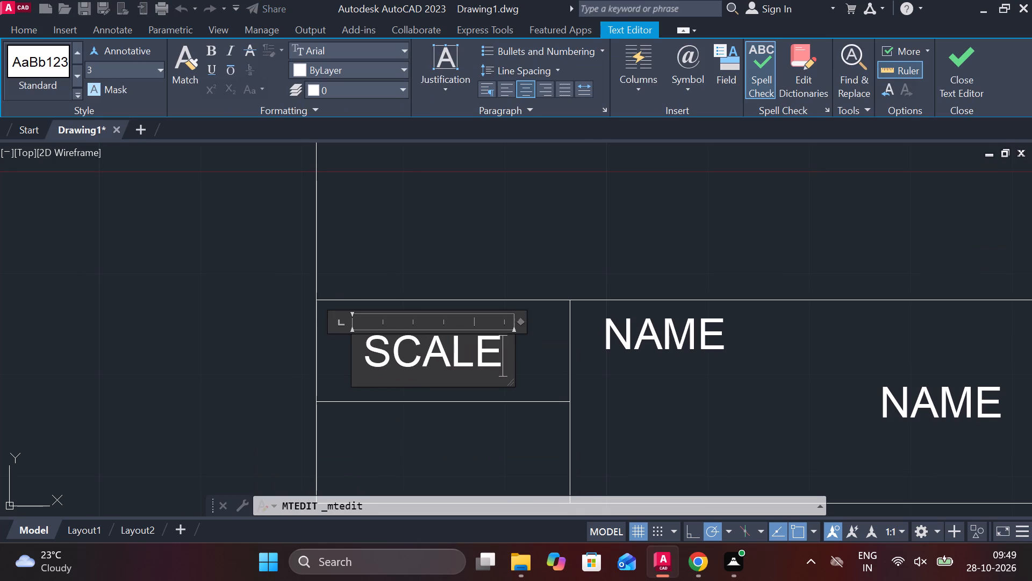
pyautogui.press('space')
pyautogui.write('1')
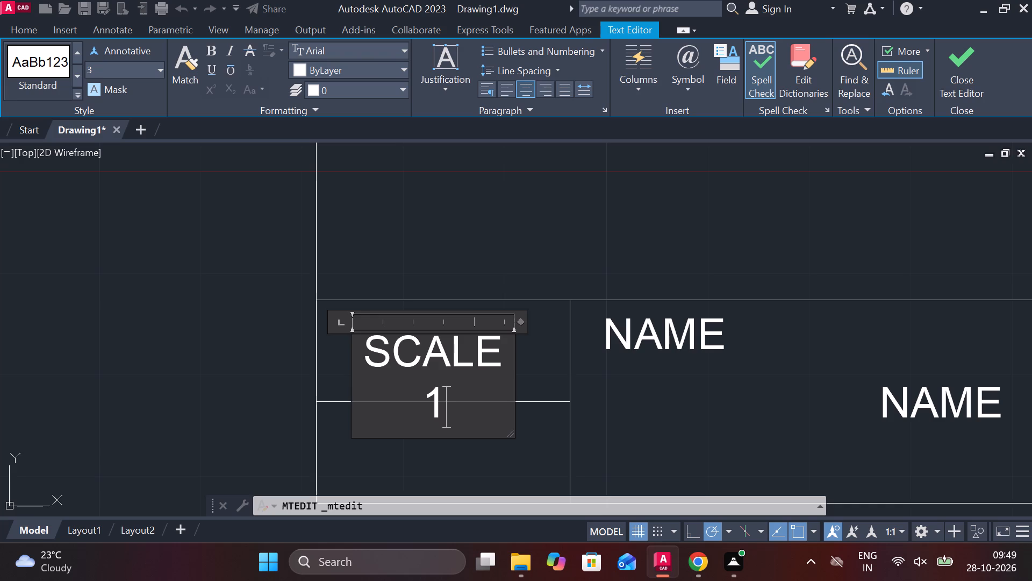
pyautogui.hotkey('shift', ':')
pyautogui.press('1')
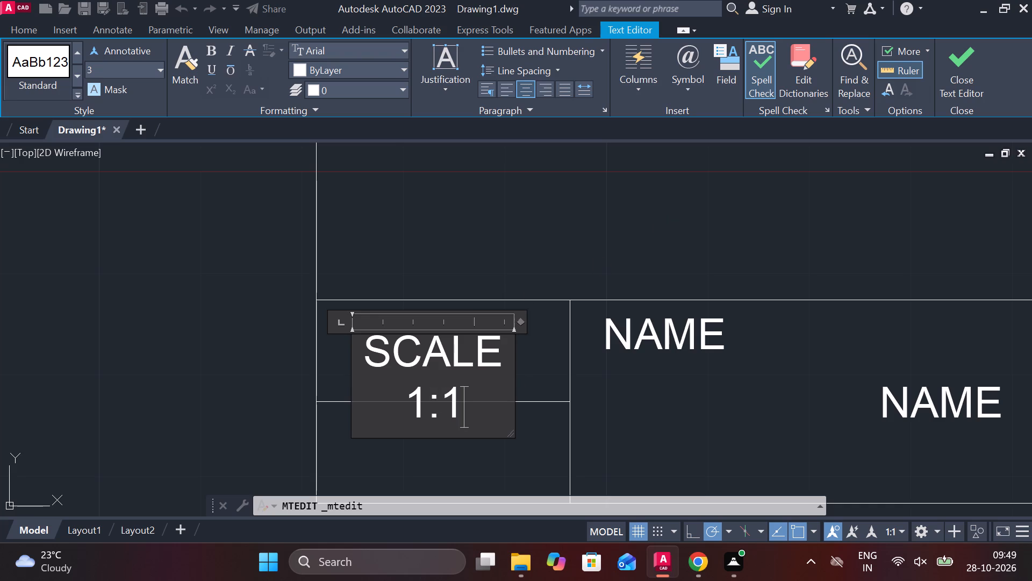
pyautogui.moveTo(512, 366); pyautogui.dragTo(575, 366)
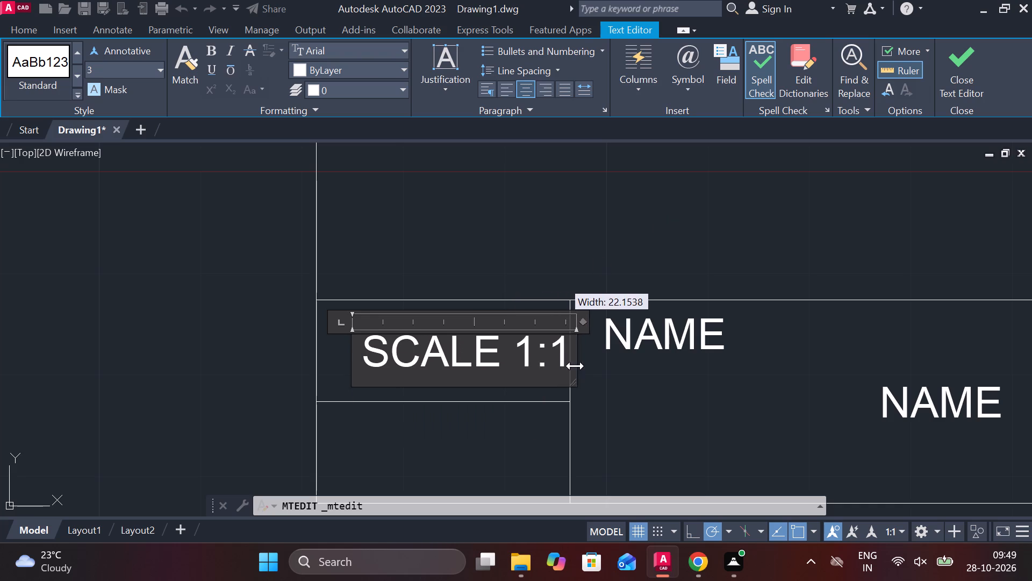
pyautogui.moveTo(575, 366); pyautogui.dragTo(565, 366)
pyautogui.click(565, 366)
pyautogui.click(961, 67)
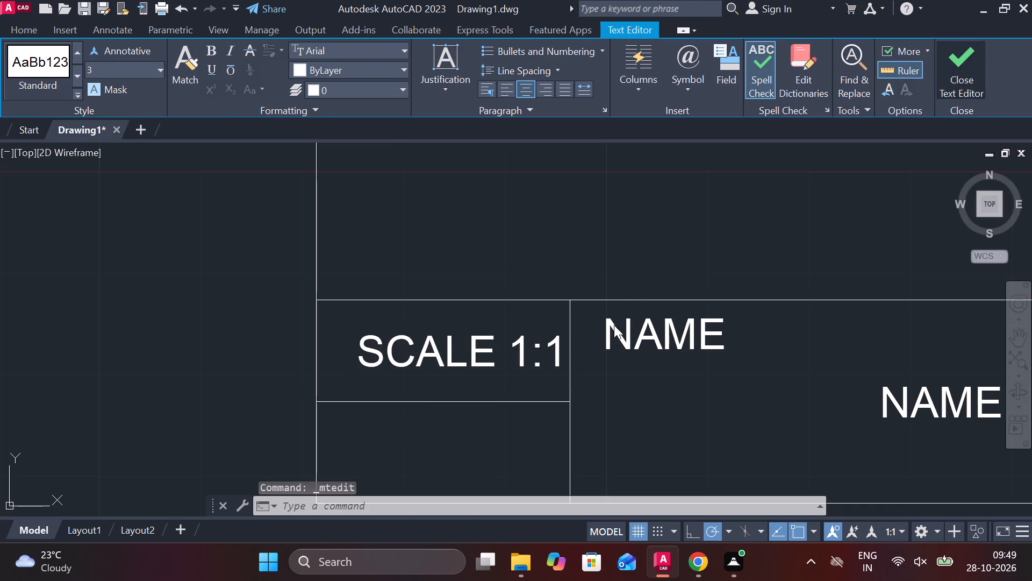
# Shift the SCALE 1:1 label slightly left to centre it in its cell.
pyautogui.click(467, 349)
pyautogui.click(408, 351)
pyautogui.press('Escape')
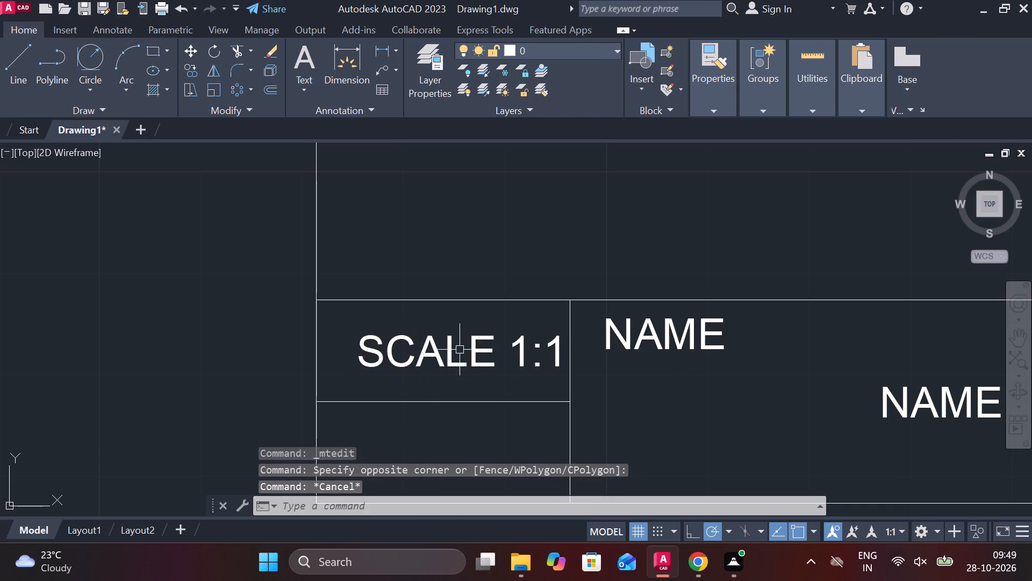
pyautogui.click(447, 349)
pyautogui.click(353, 337)
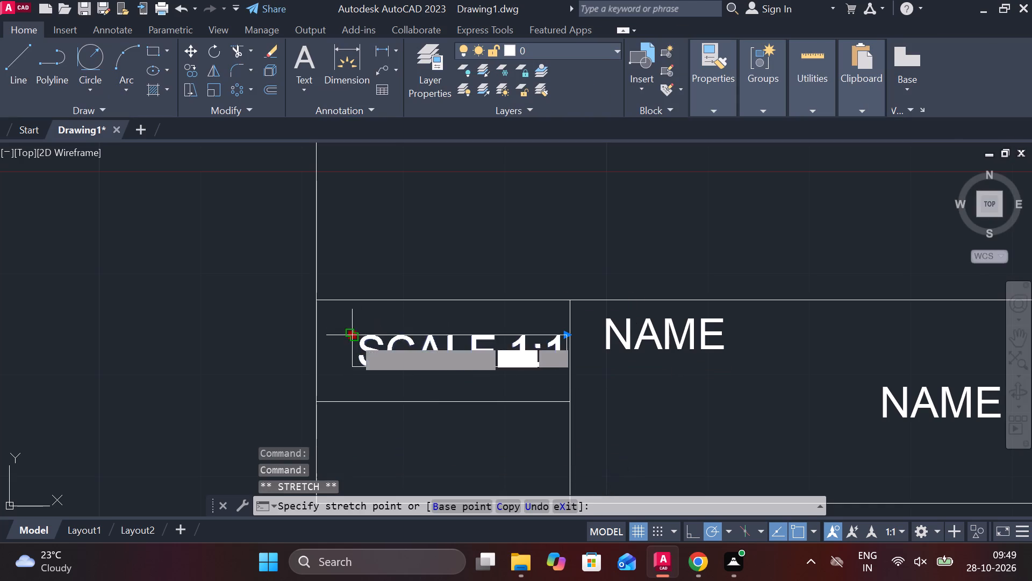
pyautogui.click(336, 338)
pyautogui.press('Escape')
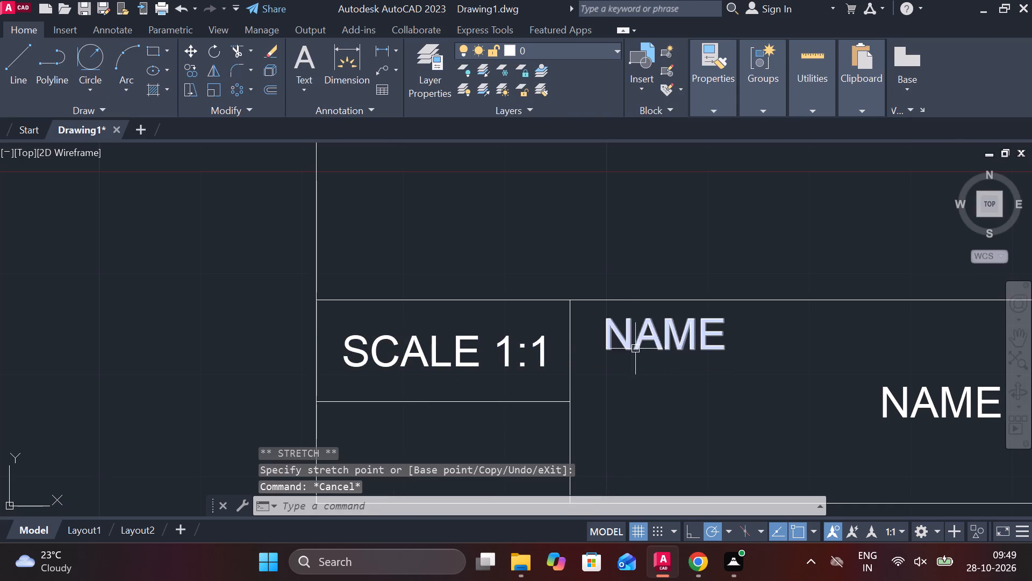
# Replace the NAME label just right of the SCALE 1:1 cell with TITLE.
pyautogui.doubleClick(634, 334)
pyautogui.press('Right')
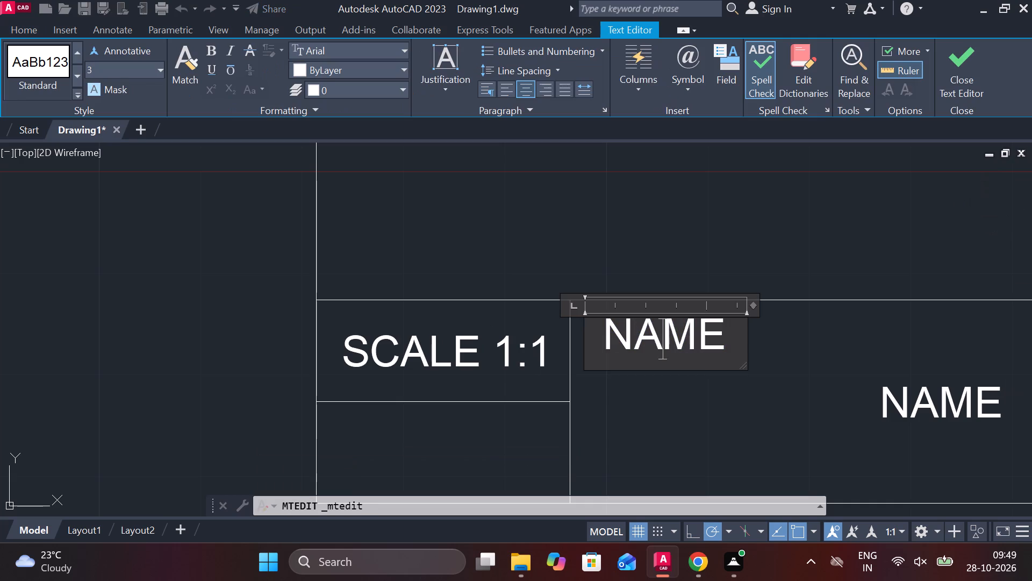
pyautogui.press('Right')
pyautogui.press('Right')
pyautogui.press('BackSpace')
pyautogui.press('BackSpace')
pyautogui.press('BackSpace')
pyautogui.press('BackSpace')
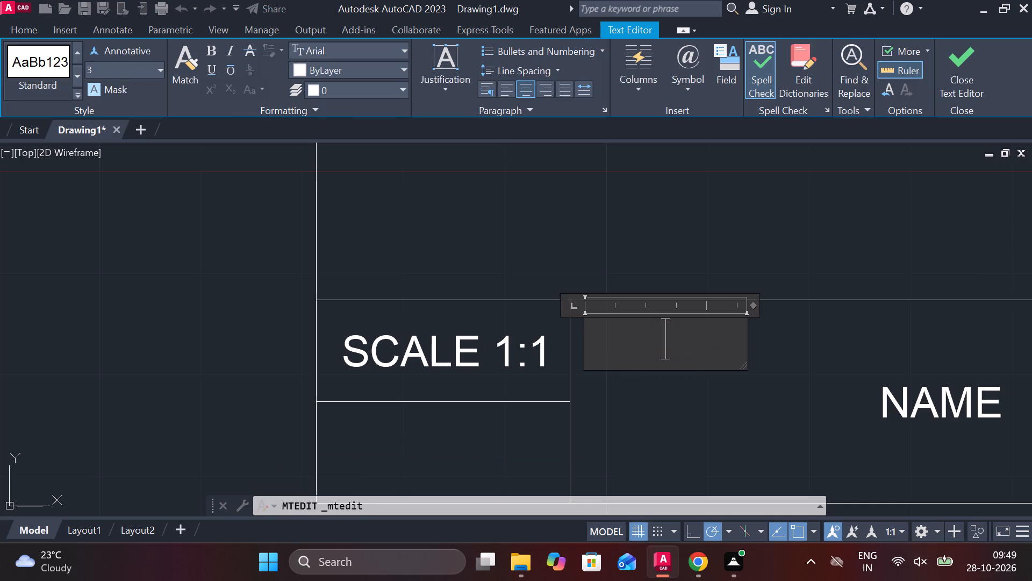
pyautogui.write('TITLE')
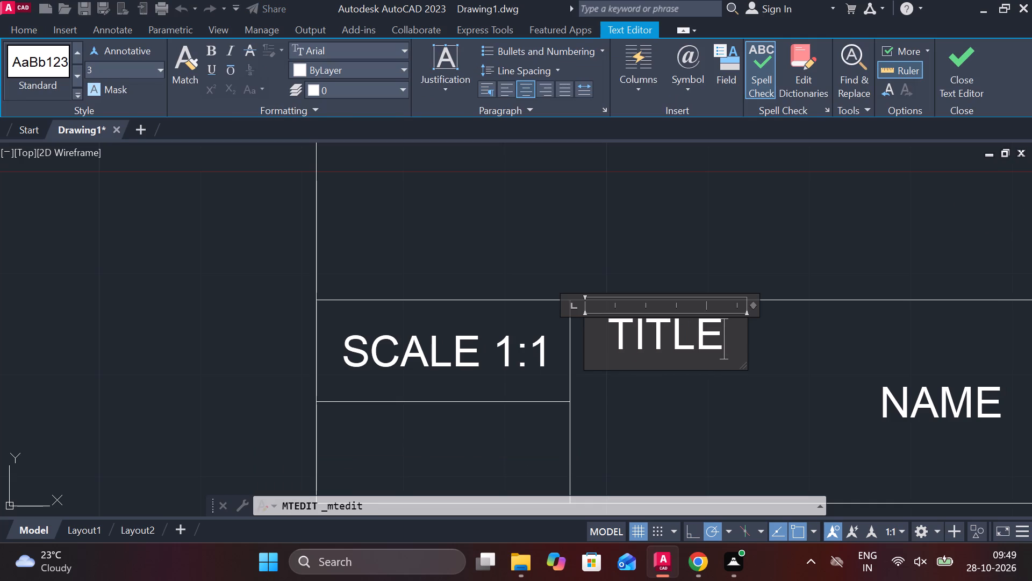
pyautogui.click(962, 76)
# Start a circle in the empty cell beneath SCALE 1:1.
pyautogui.moveTo(760, 410); pyautogui.dragTo(744, 321, button='middle')
pyautogui.moveTo(446, 383); pyautogui.dragTo(483, 388, button='middle')
pyautogui.scroll(1, 440, 363)
pyautogui.write('C')
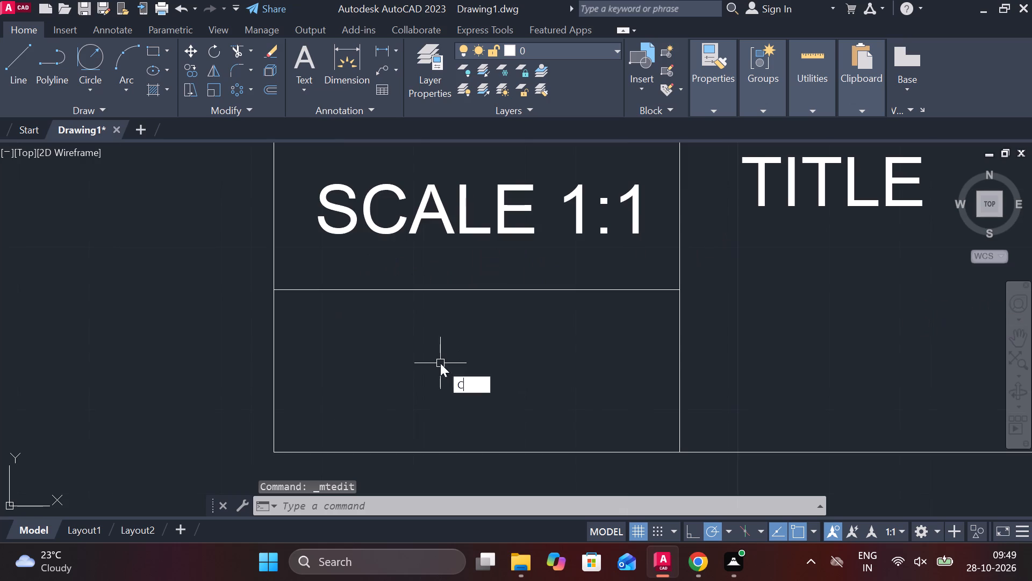
pyautogui.press('space')
pyautogui.write('D')
pyautogui.press('space')
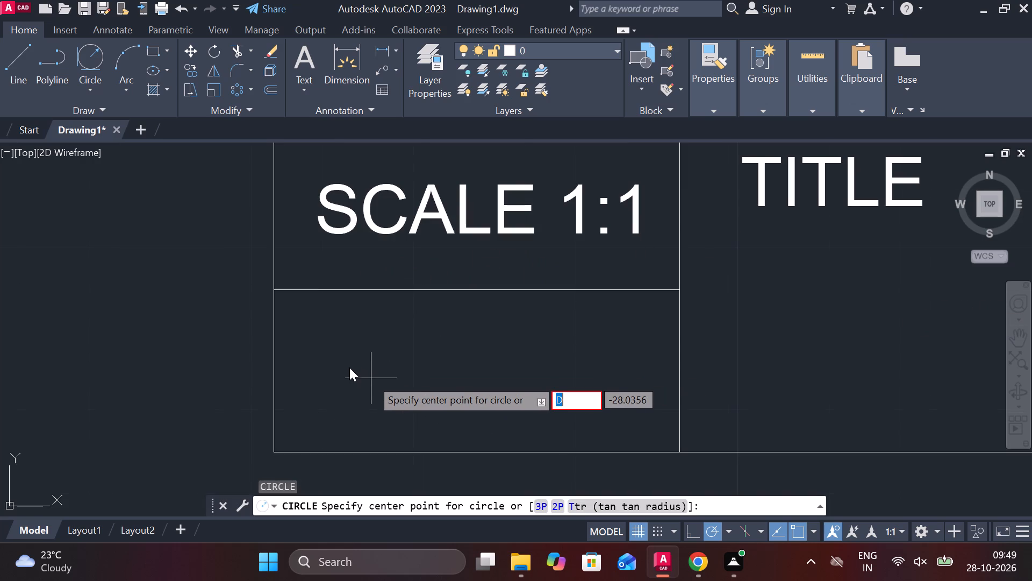
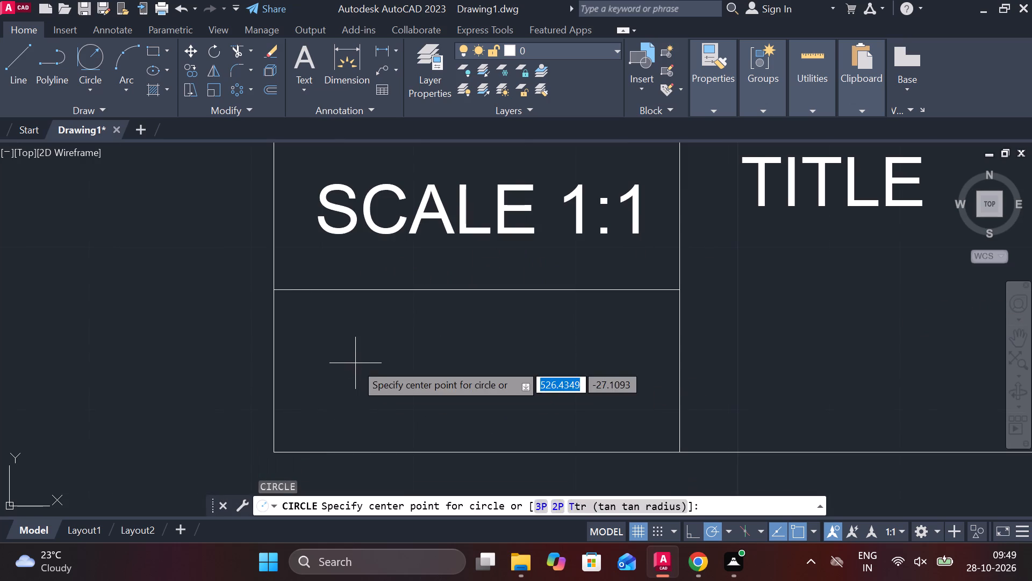
# Draw a circle with a diameter of 3 in the empty title block cell below the SCALE 1:1 text.
pyautogui.write('D')
pyautogui.press('space')
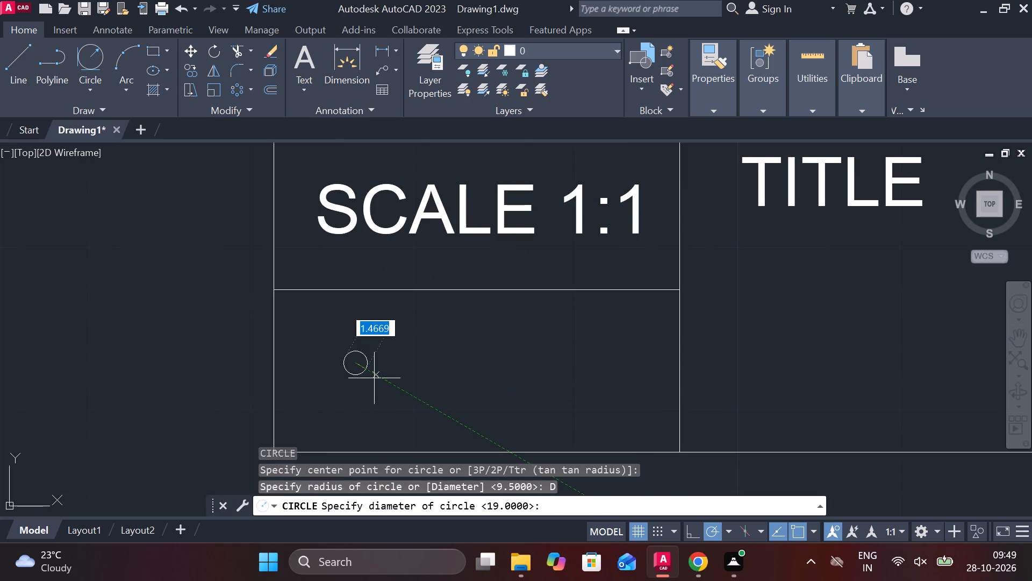
pyautogui.press('3')
pyautogui.press('Return')
# Start a second circle concentric with the 3-diameter circle in the cell below the SCALE 1:1 text.
pyautogui.write('C')
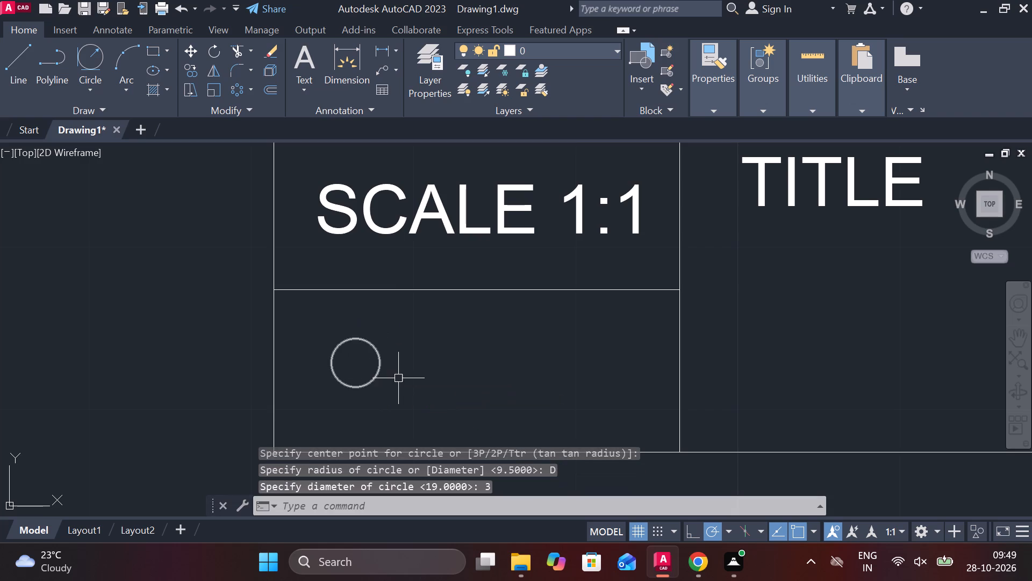
pyautogui.press('space')
pyautogui.click(350, 363)
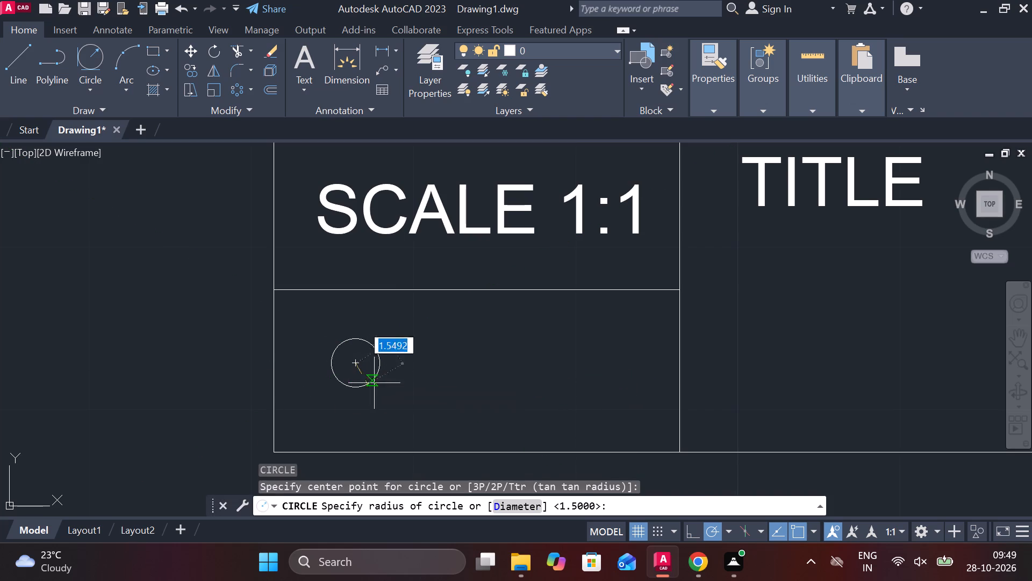
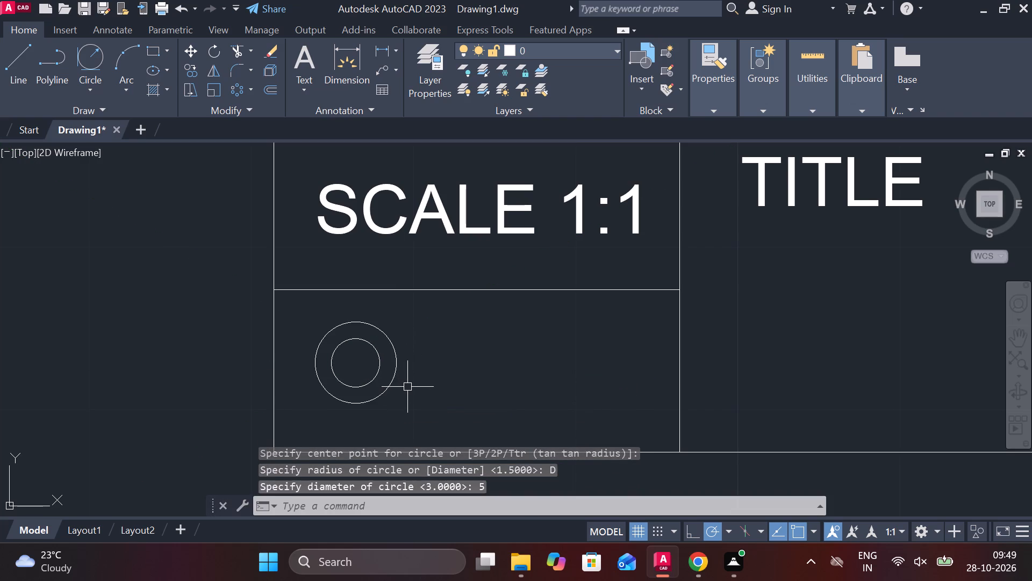
# Draw a vertical line beside the circles, spanning the full height of the outer 5-diameter circle.
pyautogui.press('Escape')
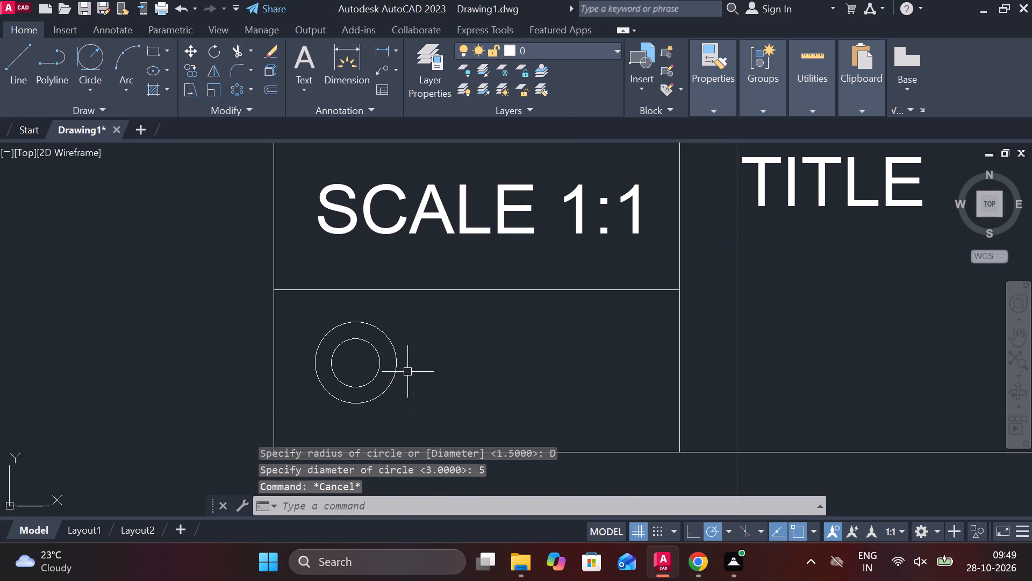
pyautogui.press('l')
pyautogui.press('Return')
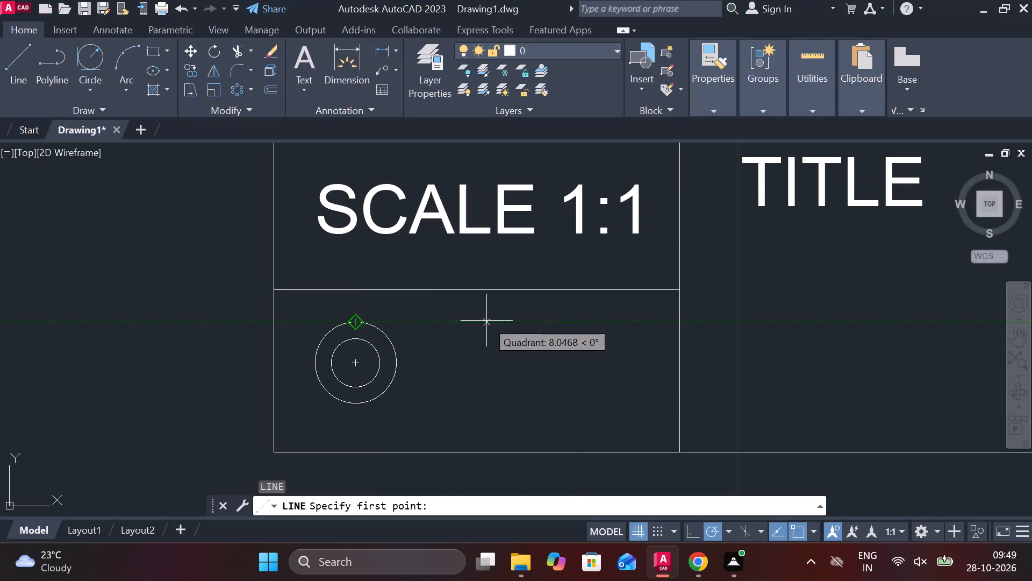
pyautogui.click(511, 321)
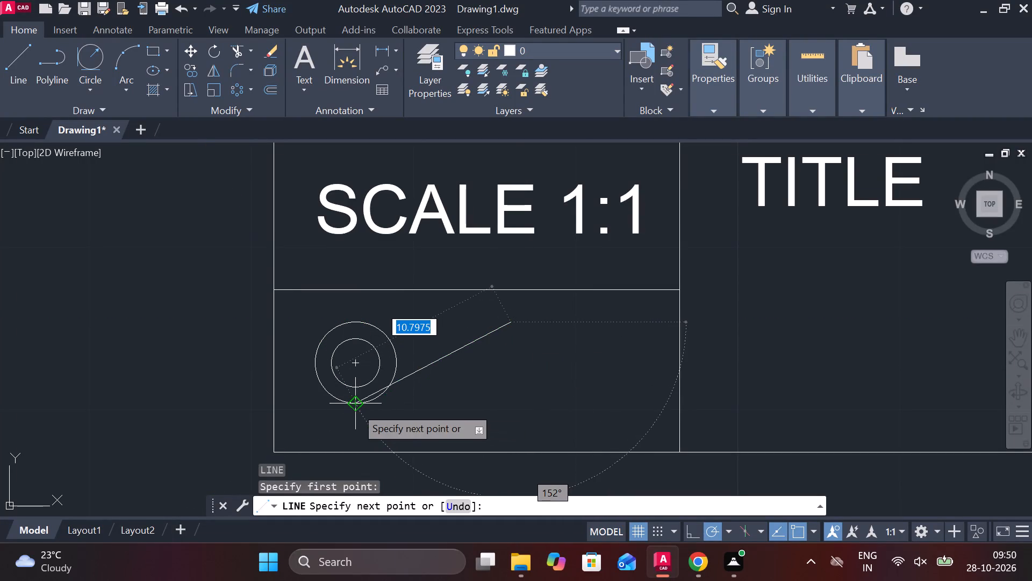
pyautogui.click(503, 406)
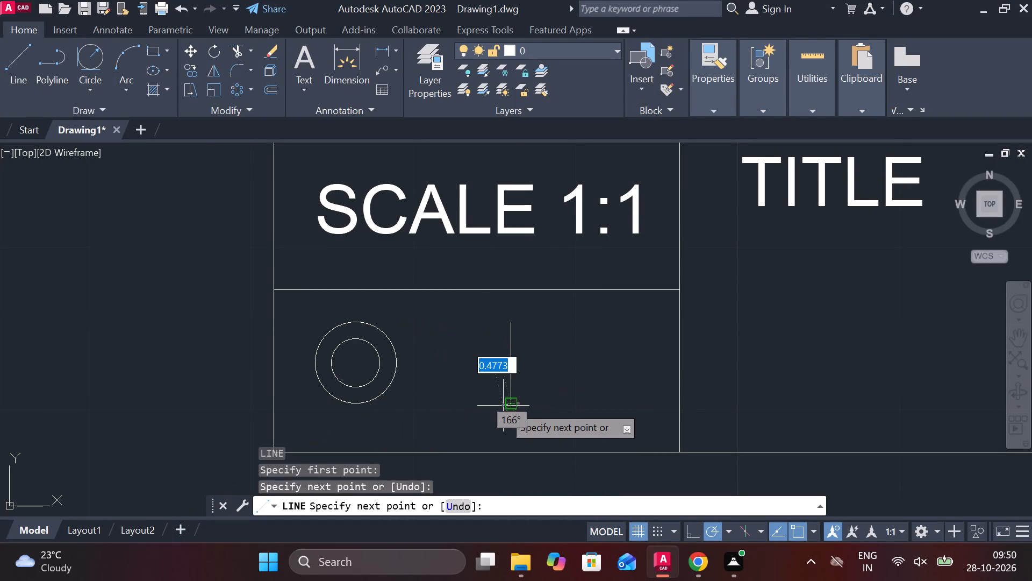
pyautogui.press('Escape')
# Draw a shorter vertical line level with the inner circle and join its ends to the taller line, closing a trapezoid.
pyautogui.press('space')
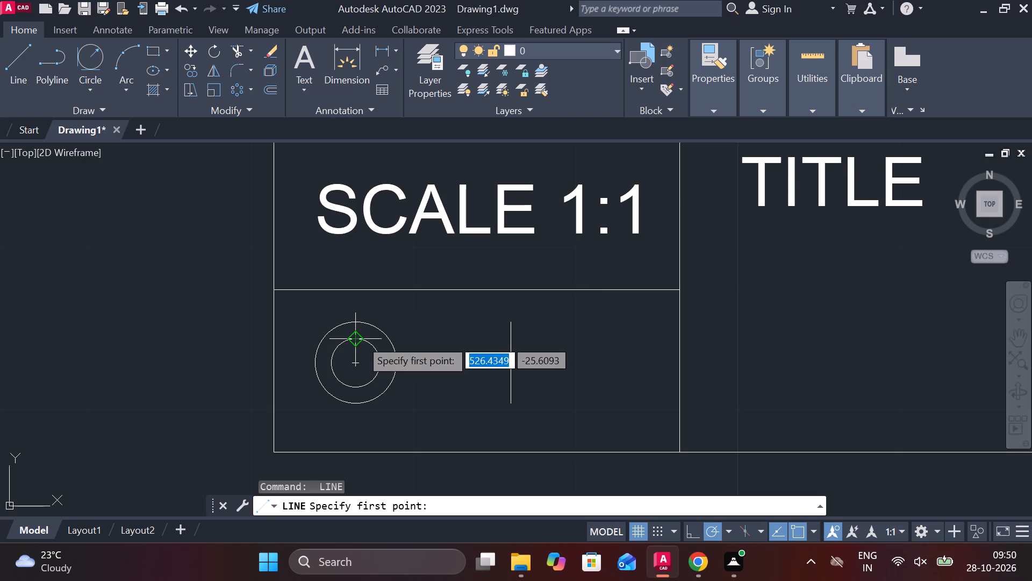
pyautogui.click(427, 339)
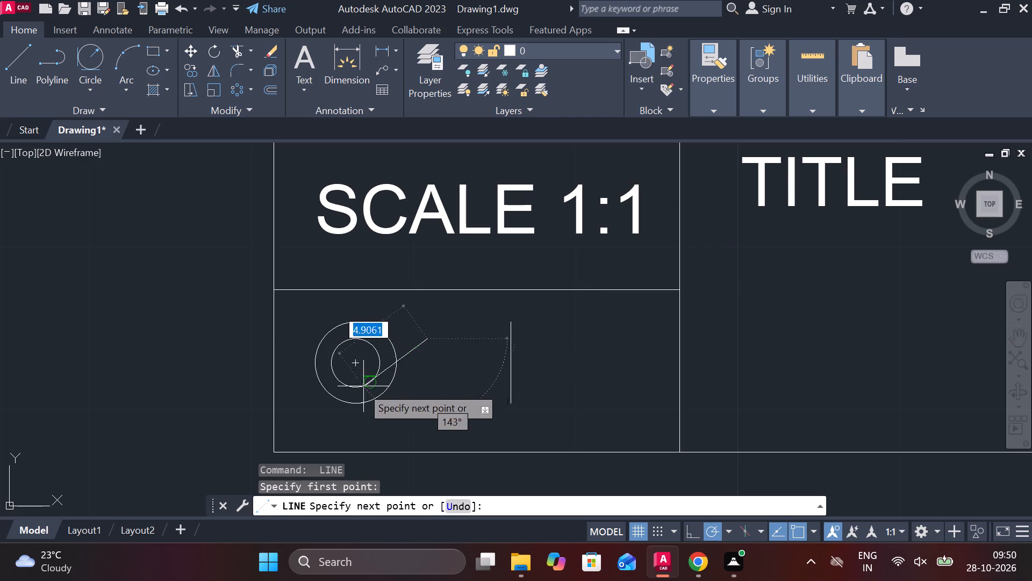
pyautogui.click(422, 385)
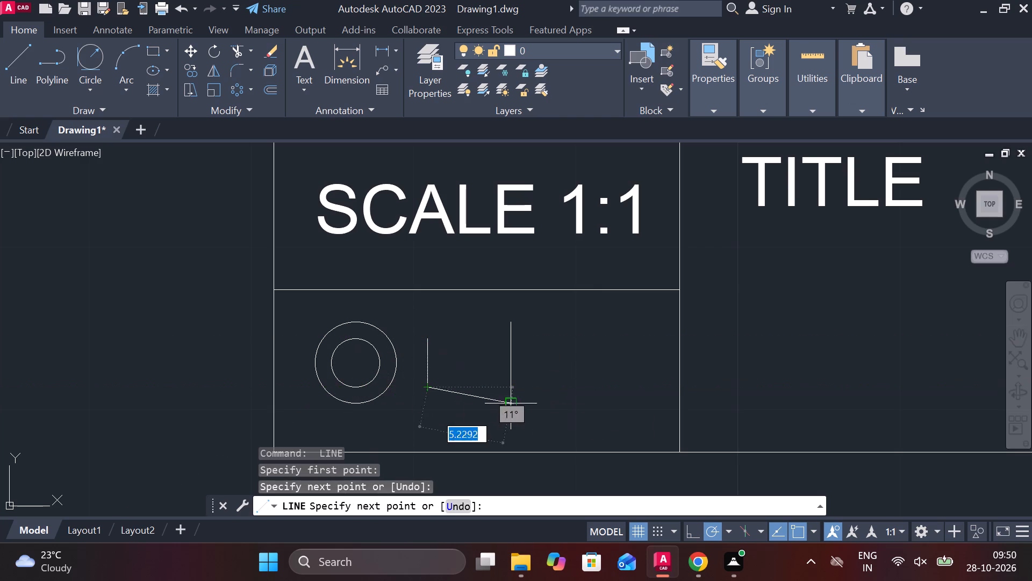
pyautogui.click(506, 403)
pyautogui.press('Escape')
pyautogui.press('space')
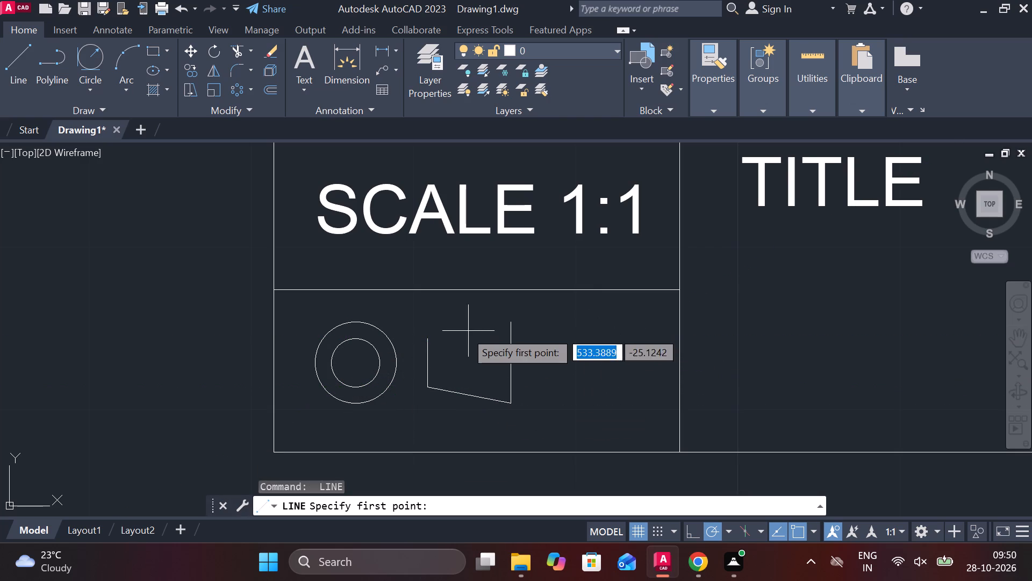
pyautogui.click(431, 337)
pyautogui.click(503, 323)
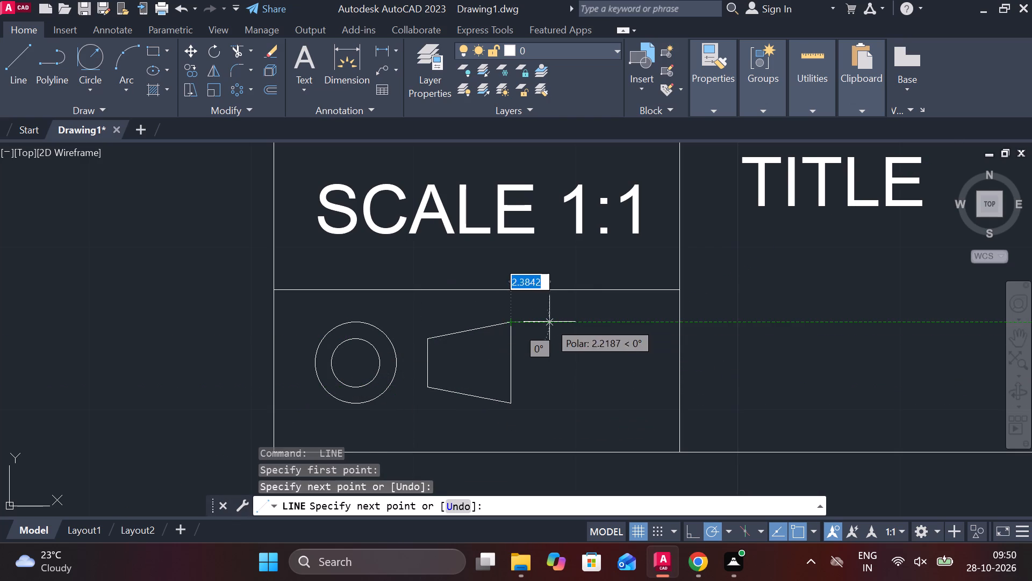
pyautogui.press('Escape')
# Move both circles and the trapezoid together to the right, centring them in the cell below SCALE 1:1.
pyautogui.click(304, 308)
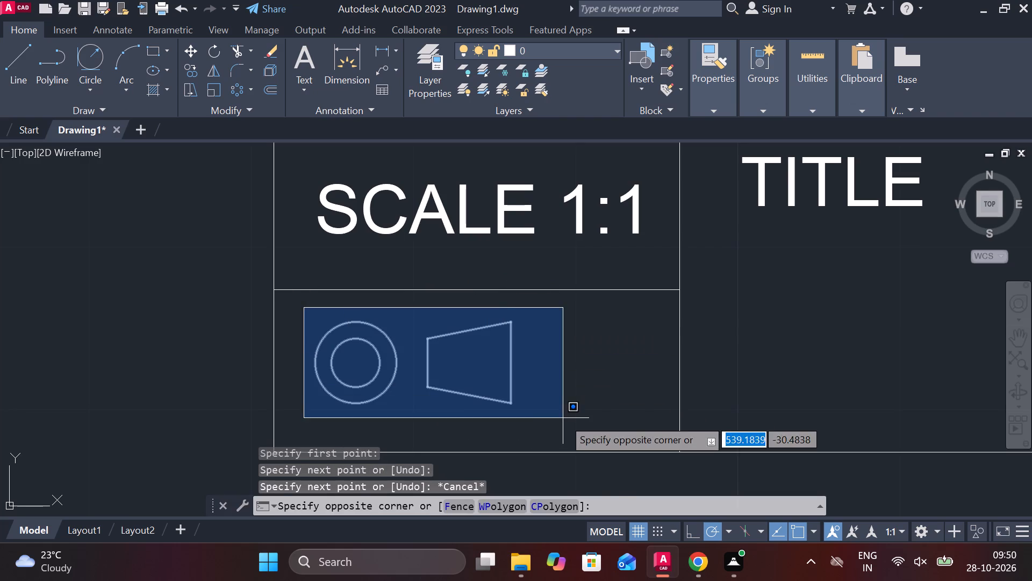
pyautogui.click(563, 418)
pyautogui.press('m')
pyautogui.press('Return')
pyautogui.click(555, 408)
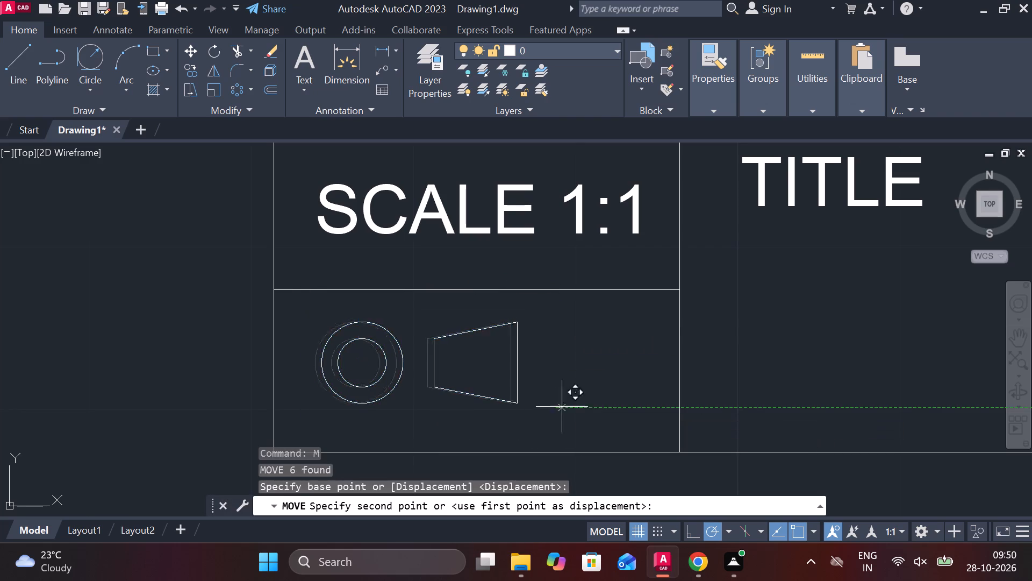
pyautogui.click(608, 413)
pyautogui.press('Escape')
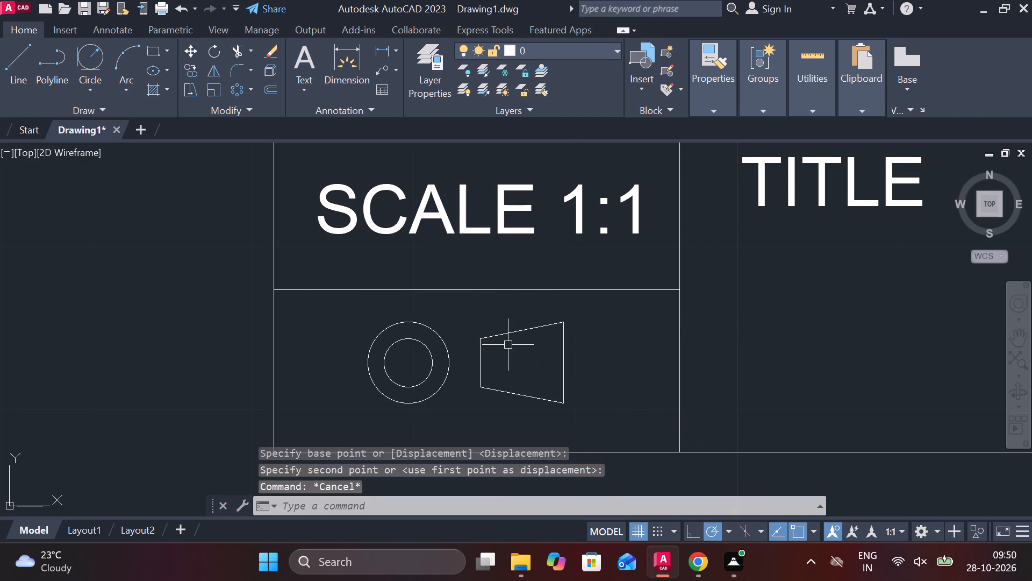
# Add a center mark to the inner circle.
pyautogui.write('CM')
pyautogui.press('Return')
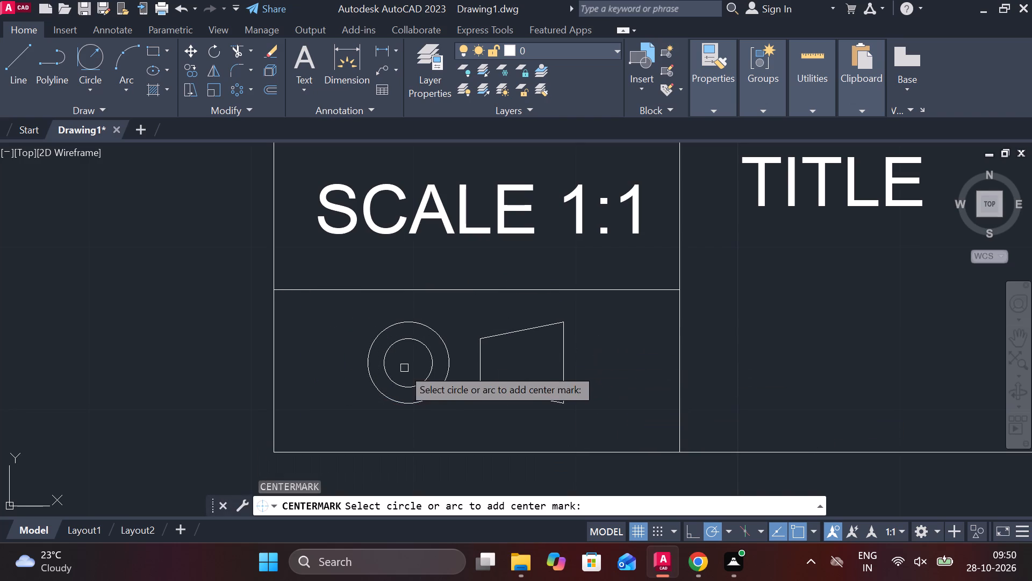
pyautogui.click(427, 352)
pyautogui.press('Escape')
# Stretch the center mark's horizontal line to the right, through and just past the trapezoid's taller edge.
pyautogui.click(461, 364)
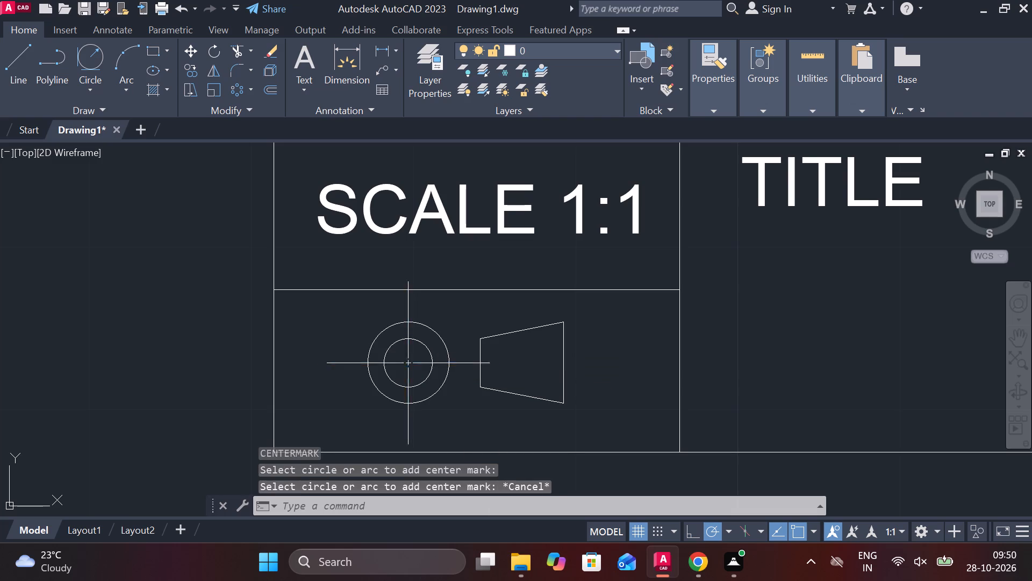
pyautogui.click(485, 365)
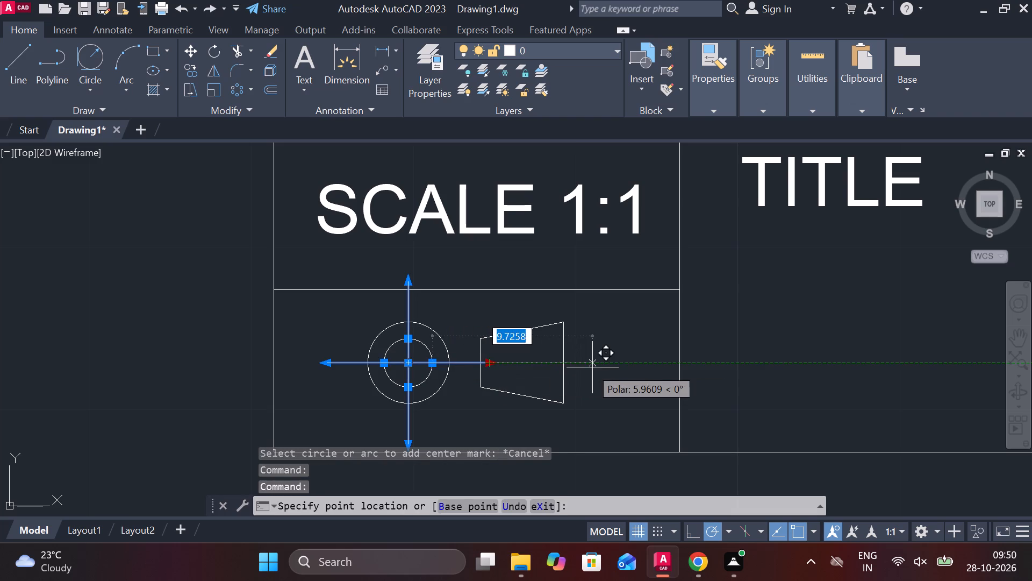
pyautogui.click(607, 369)
pyautogui.press('Escape')
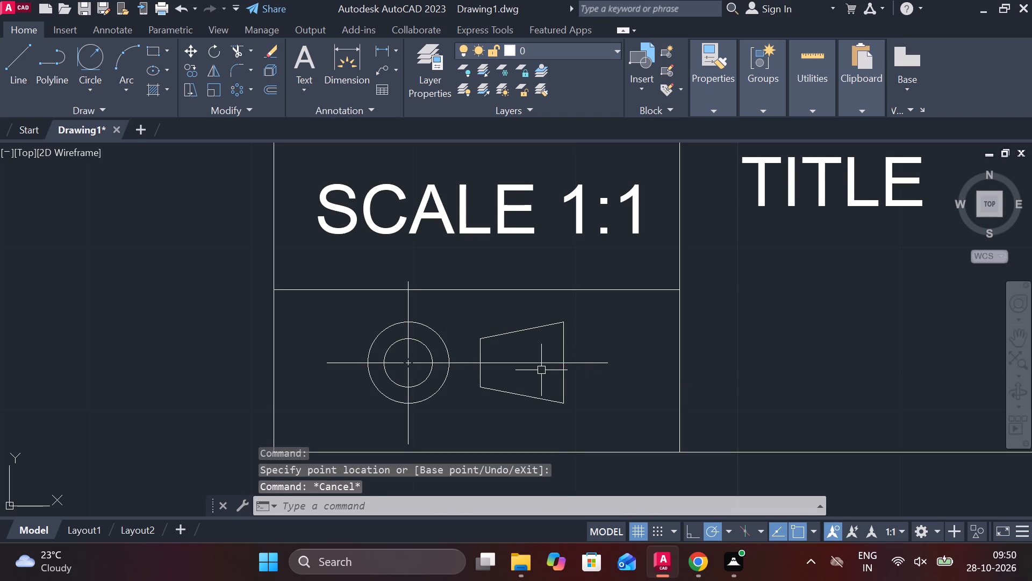
# Shorten the center mark's upper, left and lower extensions so they end just outside the outer circle.
pyautogui.scroll(-2, 493, 360)
pyautogui.scroll(2, 481, 342)
pyautogui.scroll(1, 428, 323)
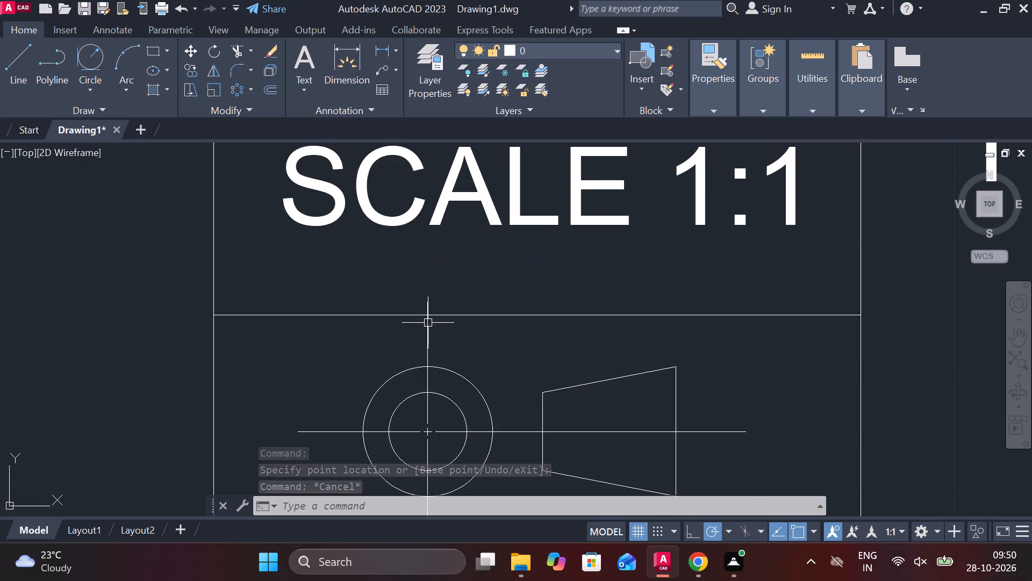
pyautogui.click(428, 323)
pyautogui.click(426, 302)
pyautogui.click(423, 346)
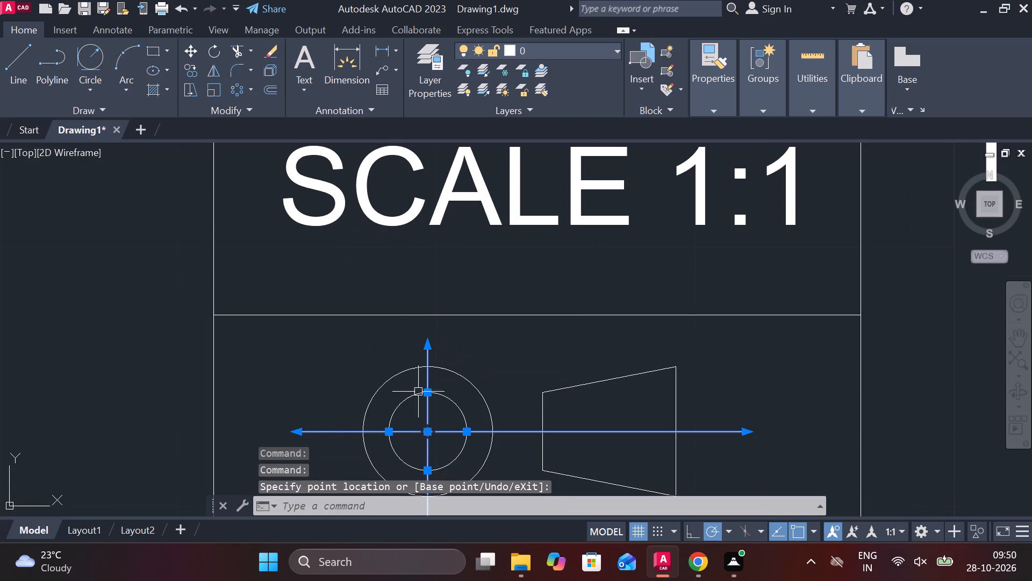
pyautogui.click(297, 434)
pyautogui.click(320, 433)
pyautogui.moveTo(347, 433); pyautogui.dragTo(363, 361, button='middle')
pyautogui.moveTo(429, 448); pyautogui.dragTo(431, 345, button='middle')
pyautogui.moveTo(437, 366); pyautogui.dragTo(462, 278, button='middle')
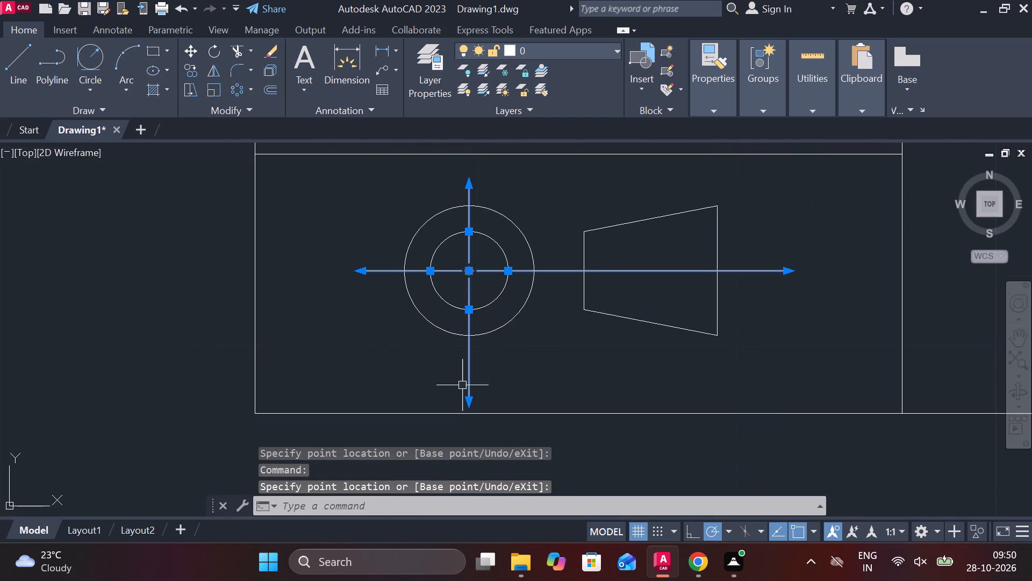
pyautogui.click(469, 400)
pyautogui.click(470, 358)
pyautogui.press('Escape')
# Open the NAME text in the title block's TITLE cell for editing.
pyautogui.scroll(-2, 563, 362)
pyautogui.moveTo(613, 343); pyautogui.dragTo(384, 394, button='middle')
pyautogui.moveTo(531, 324); pyautogui.dragTo(171, 338, button='middle')
pyautogui.doubleClick(449, 335)
pyautogui.press('Escape')
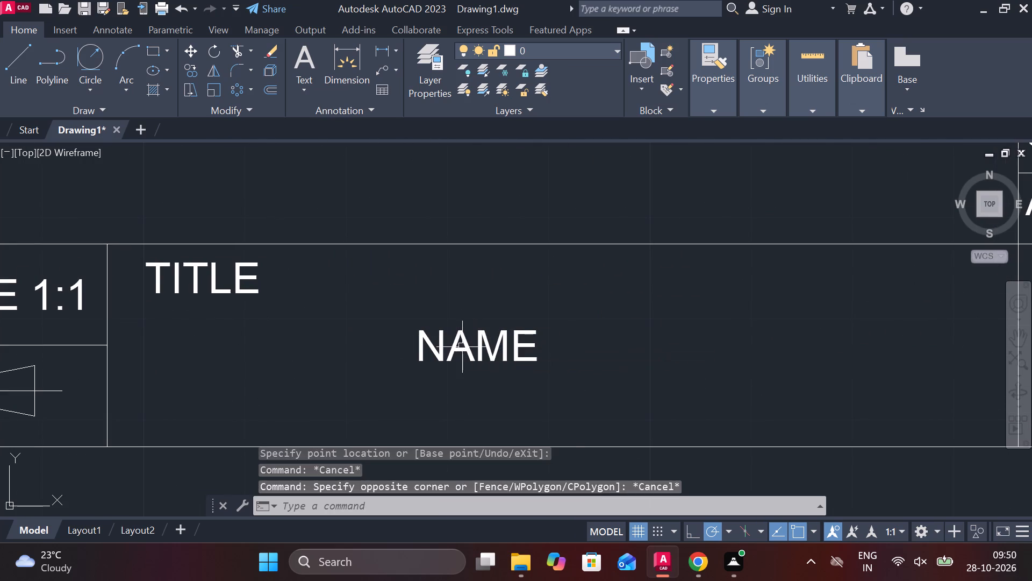
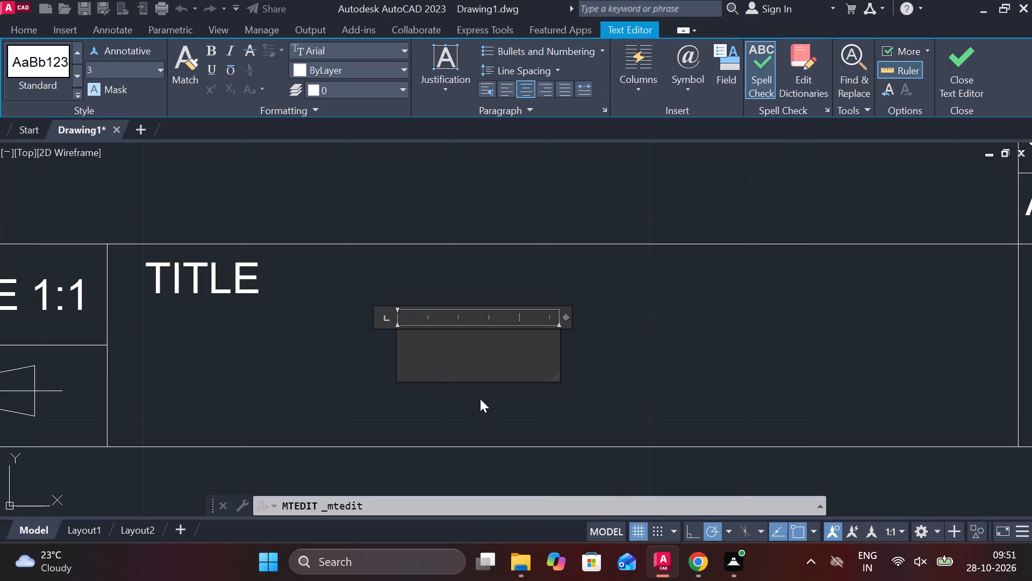
# Enter MOUNTING PLATE WITH A CENTRAL CIRCULAR FLANGE as the TITLE cell's text and close the text editor.
pyautogui.write('MOUNTING PLATE')
pyautogui.press('space')
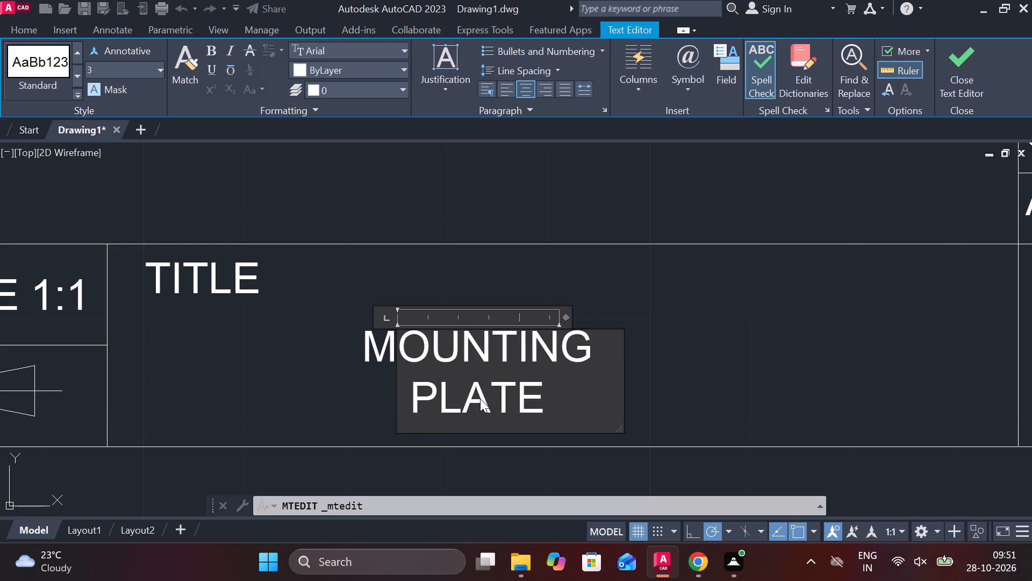
pyautogui.write('WITH')
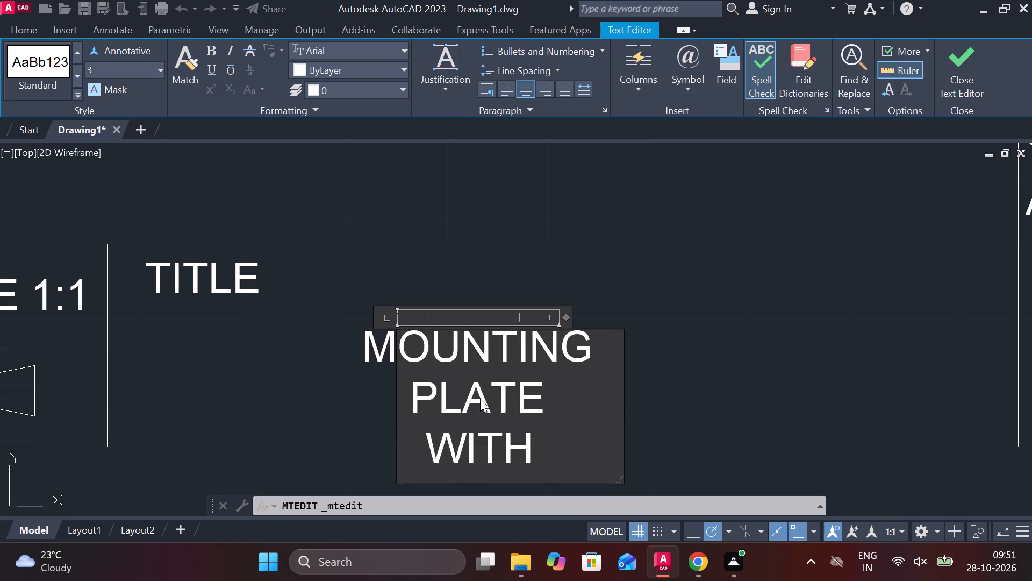
pyautogui.press('space')
pyautogui.write('A CENTRAL')
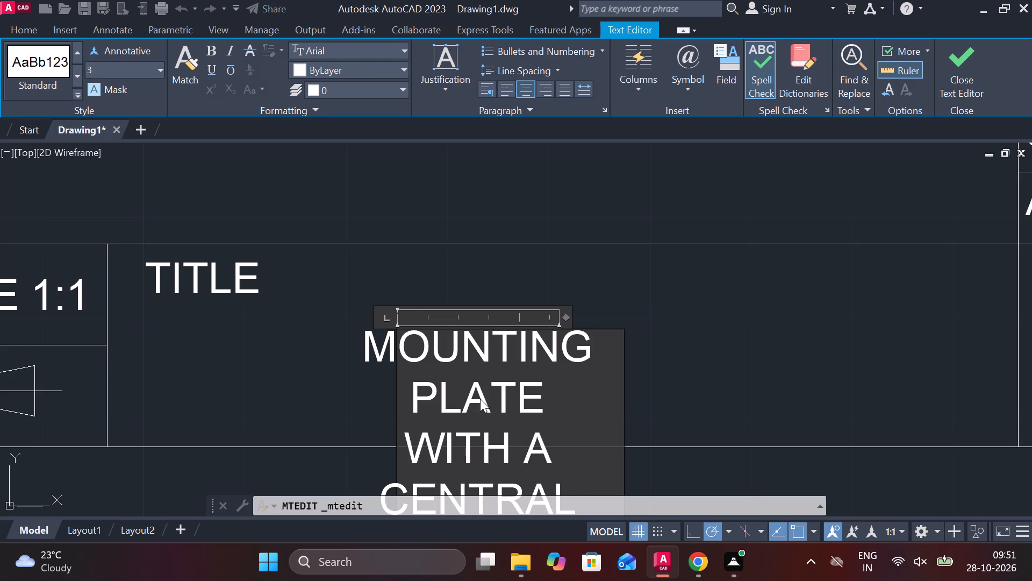
pyautogui.press('space')
pyautogui.write('CIRCULAR')
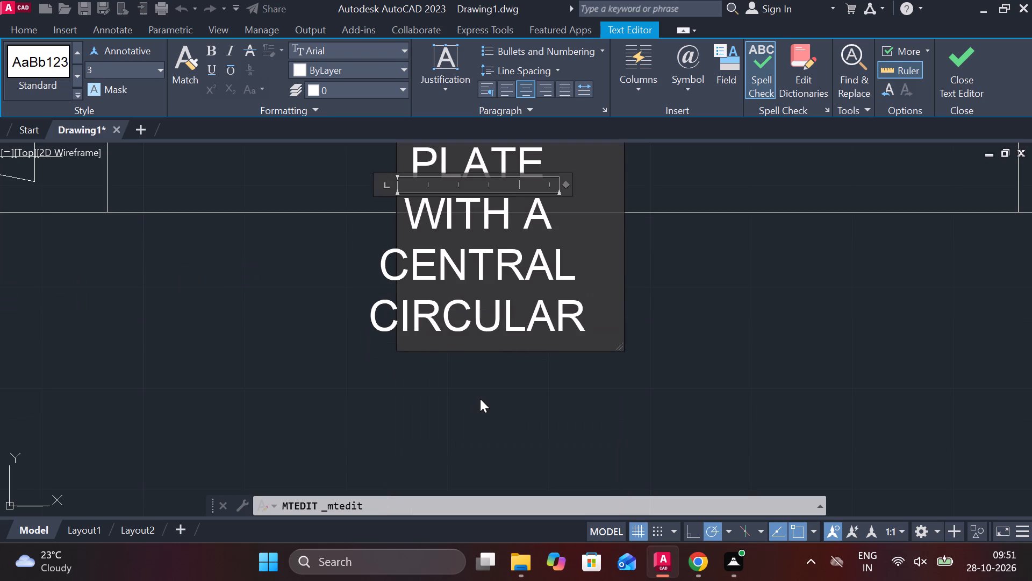
pyautogui.press('space')
pyautogui.write('FLANGE')
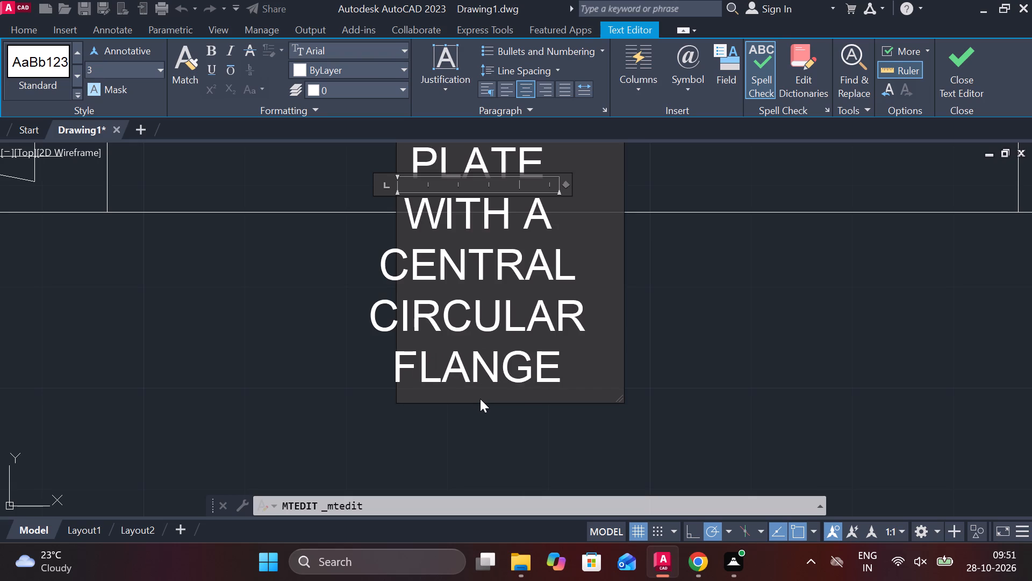
pyautogui.click(981, 64)
# Widen the mounting plate title text's frame so the text wraps onto two lines.
pyautogui.moveTo(668, 285); pyautogui.dragTo(390, 379, button='middle')
pyautogui.scroll(-1, 385, 368)
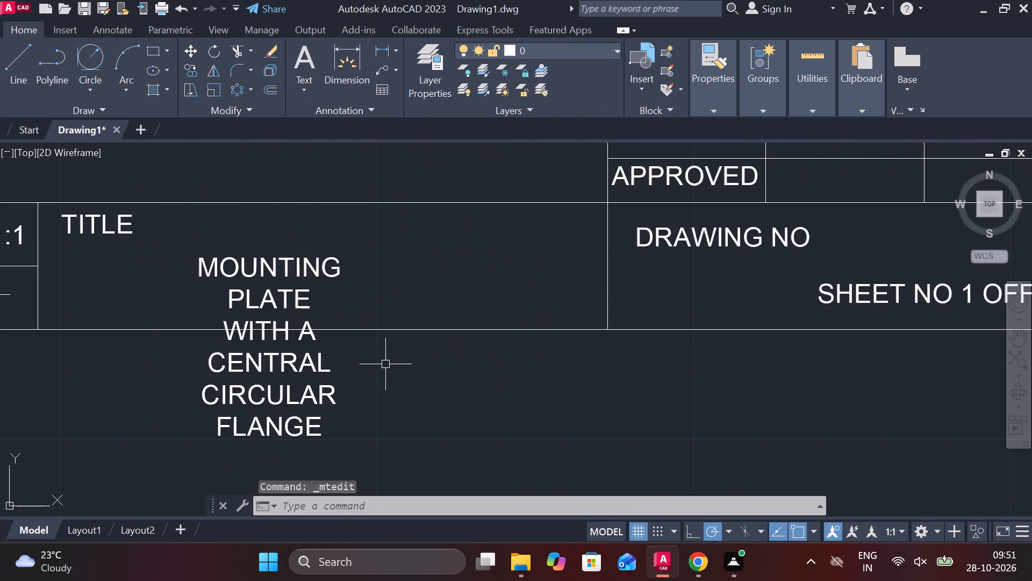
pyautogui.scroll(-1, 385, 363)
pyautogui.moveTo(398, 365); pyautogui.dragTo(539, 366, button='middle')
pyautogui.click(462, 334)
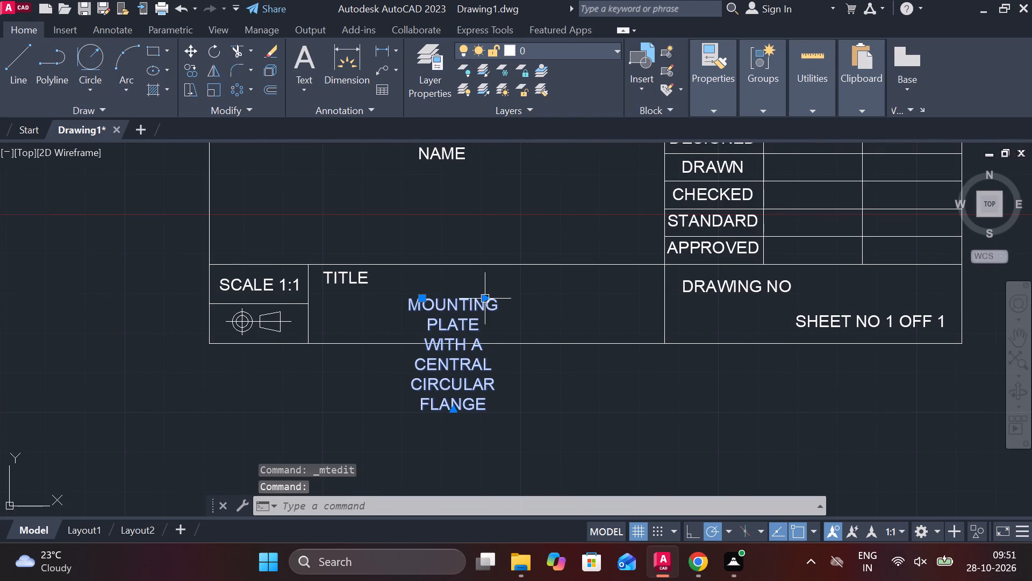
pyautogui.click(483, 301)
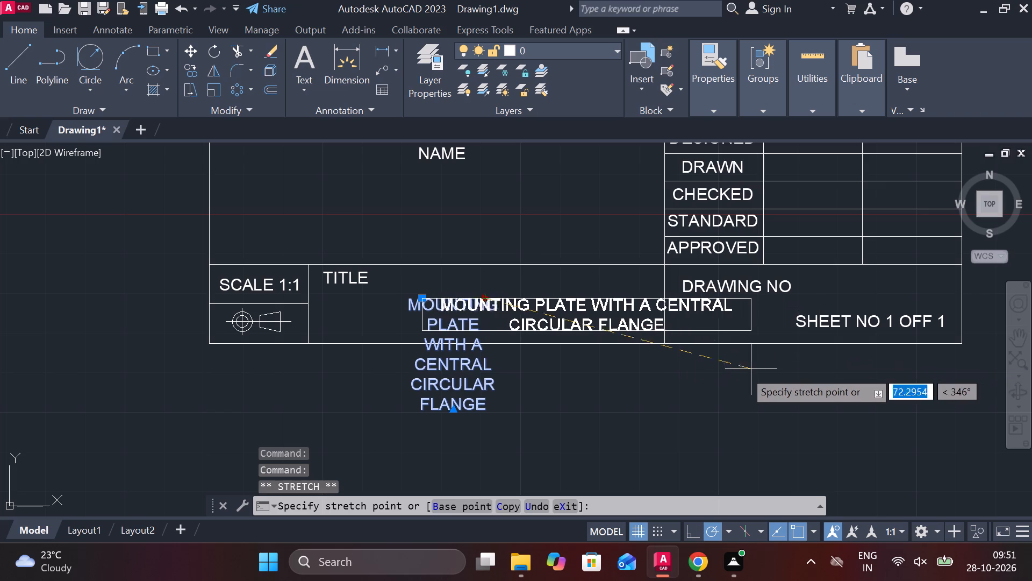
pyautogui.click(743, 370)
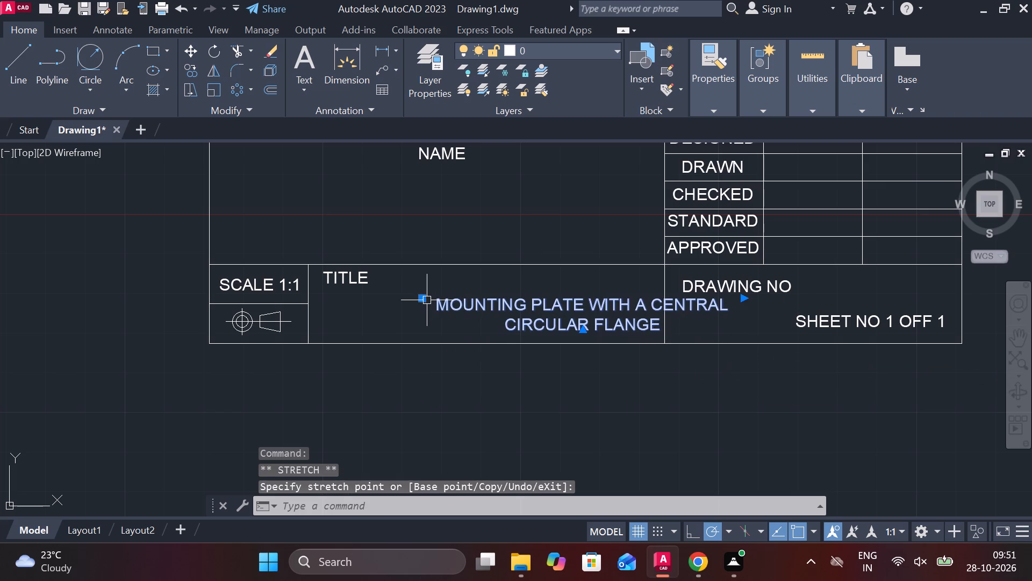
# Move the two-line title text so it sits inside the TITLE cell, just below the TITLE label.
pyautogui.click(419, 295)
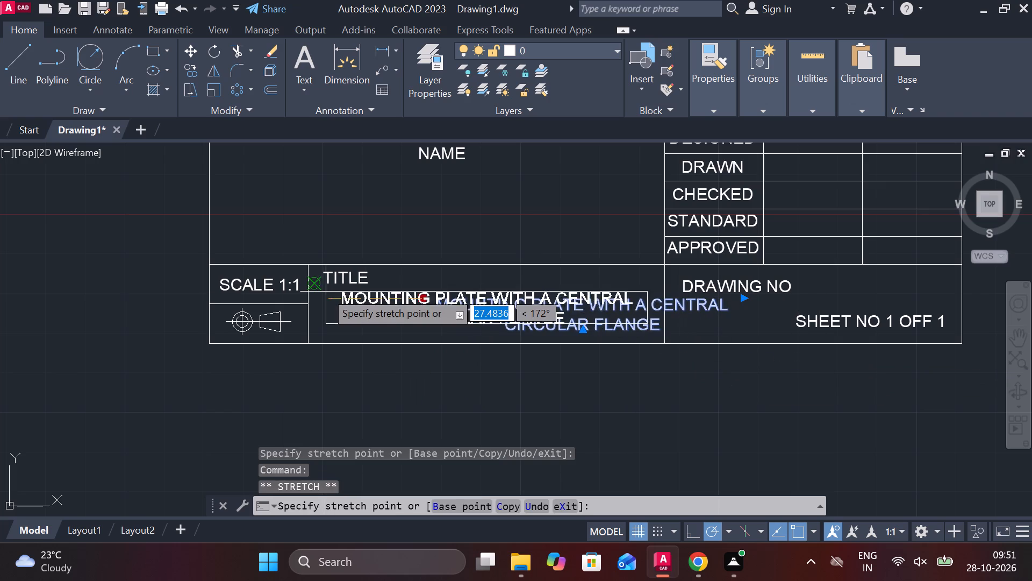
pyautogui.scroll(2, 325, 292)
pyautogui.click(321, 315)
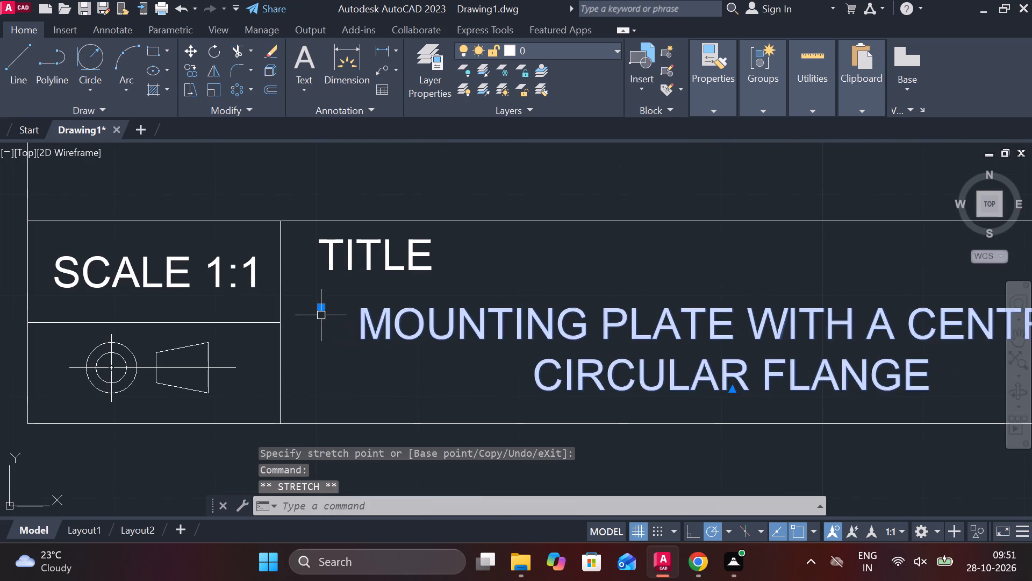
pyautogui.scroll(-2, 372, 307)
pyautogui.press('Escape')
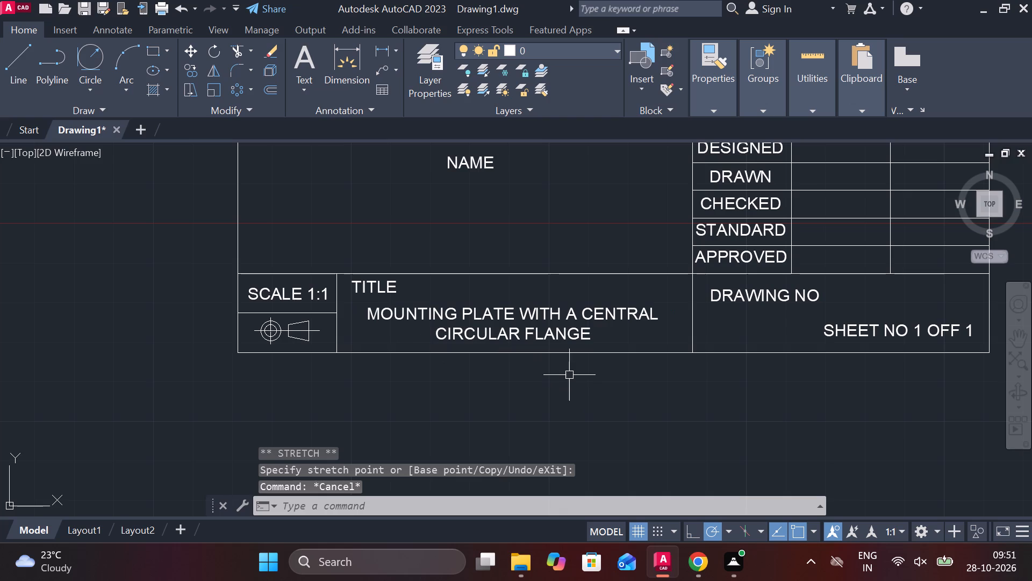
# Replace the NAME text in the title block's large upper cell with AUTO CAD at text height 10, widened to one line.
pyautogui.moveTo(502, 195); pyautogui.dragTo(540, 288, button='middle')
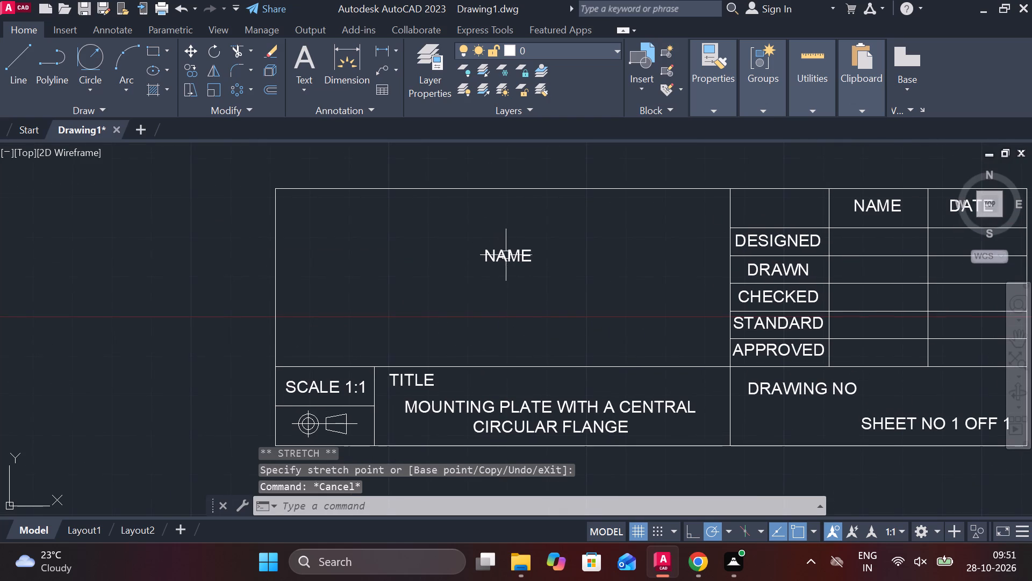
pyautogui.doubleClick(508, 263)
pyautogui.moveTo(536, 258); pyautogui.dragTo(482, 258)
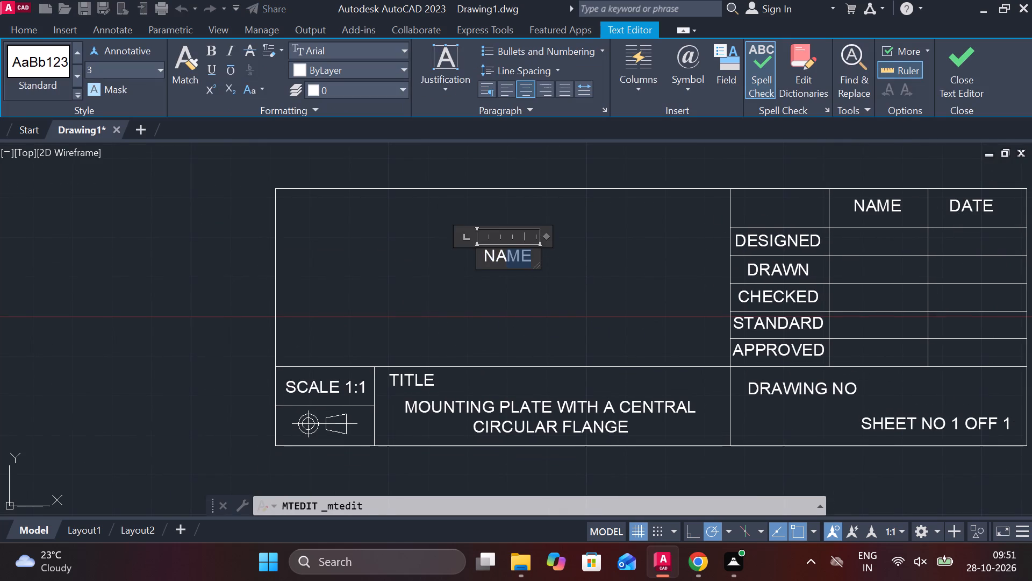
pyautogui.moveTo(482, 258); pyautogui.dragTo(478, 258)
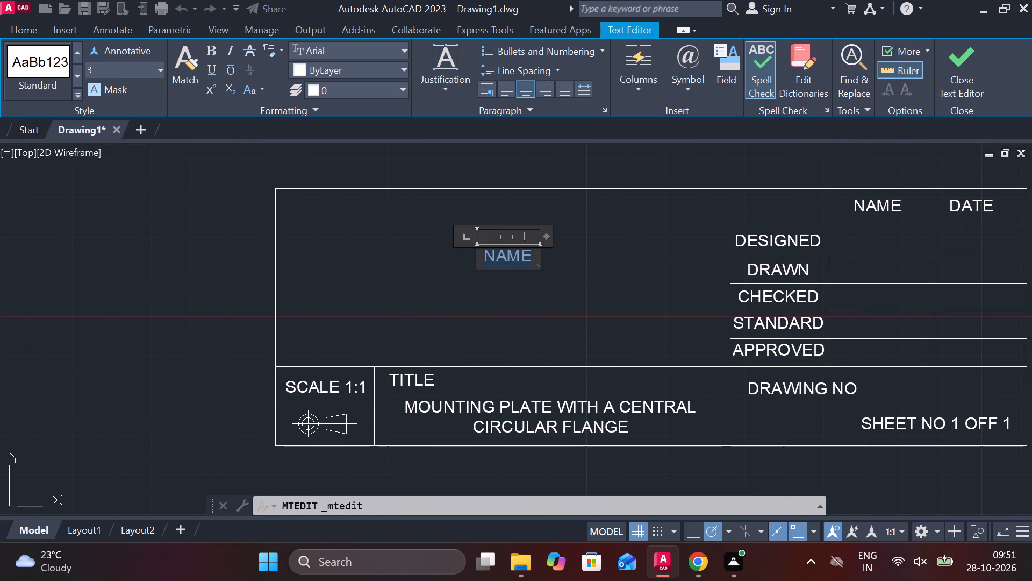
pyautogui.click(99, 74)
pyautogui.write('10')
pyautogui.press('Return')
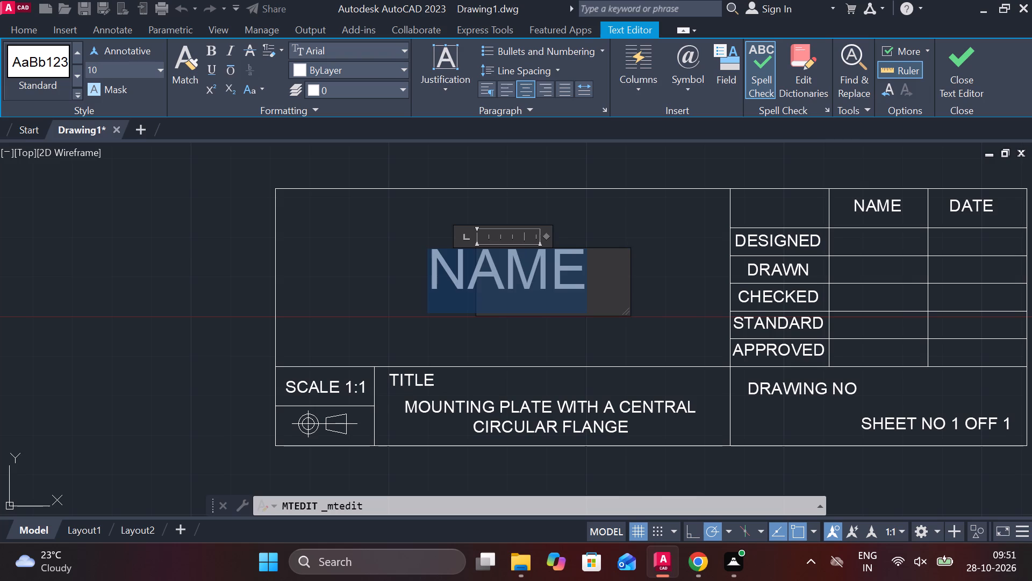
pyautogui.press('a')
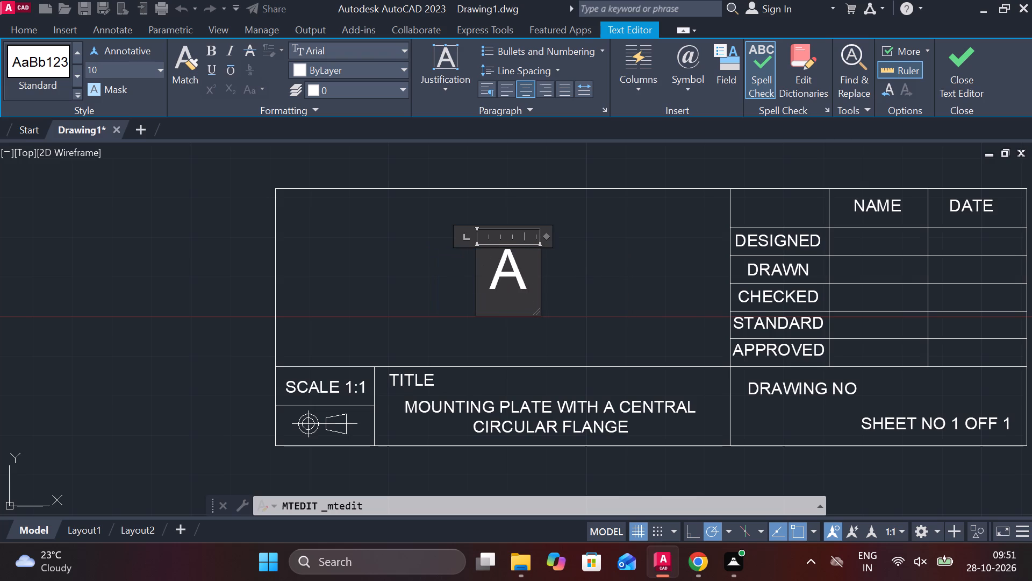
pyautogui.write('UT')
pyautogui.write('O CAD')
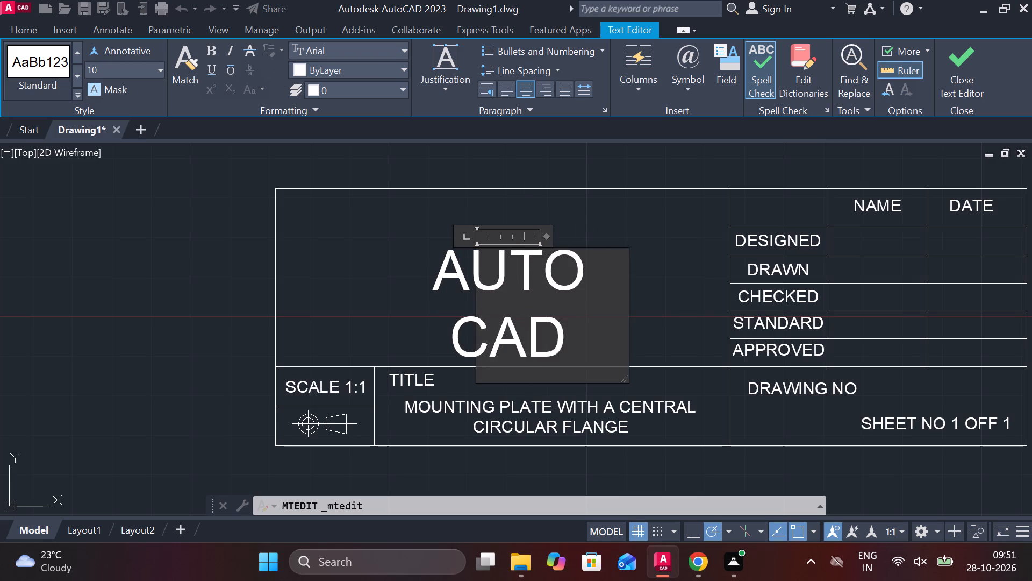
pyautogui.moveTo(627, 290); pyautogui.dragTo(880, 256)
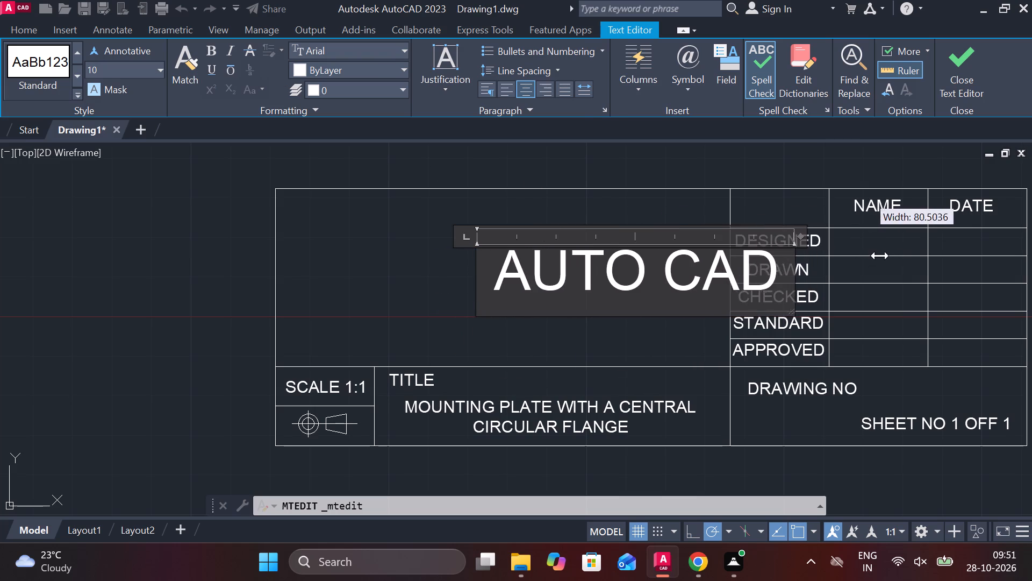
pyautogui.moveTo(880, 256); pyautogui.dragTo(873, 256)
pyautogui.click(958, 81)
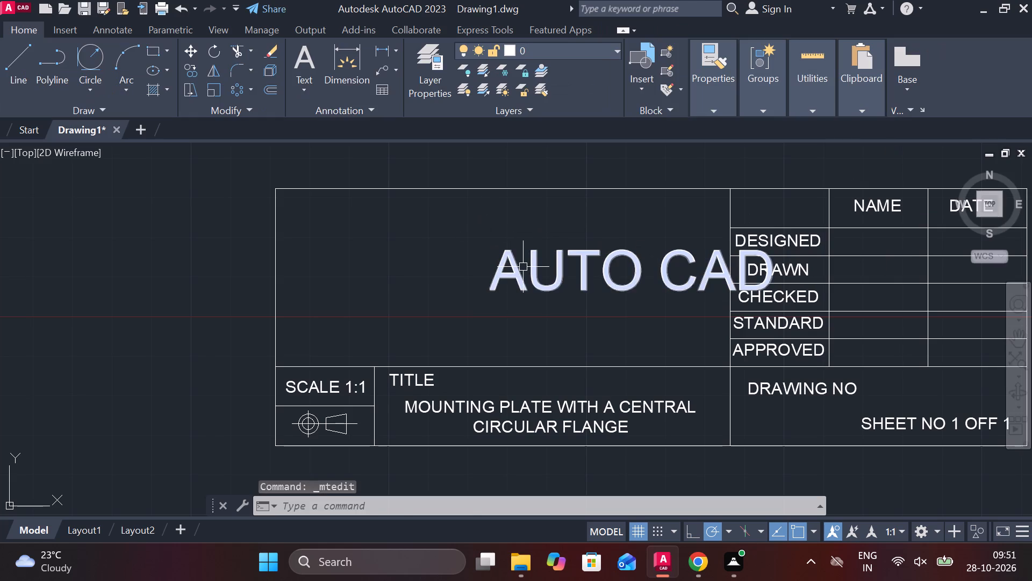
# Move the AUTO CAD text left to the middle of the title block's large upper cell.
pyautogui.click(524, 267)
pyautogui.press('Escape')
pyautogui.click(589, 266)
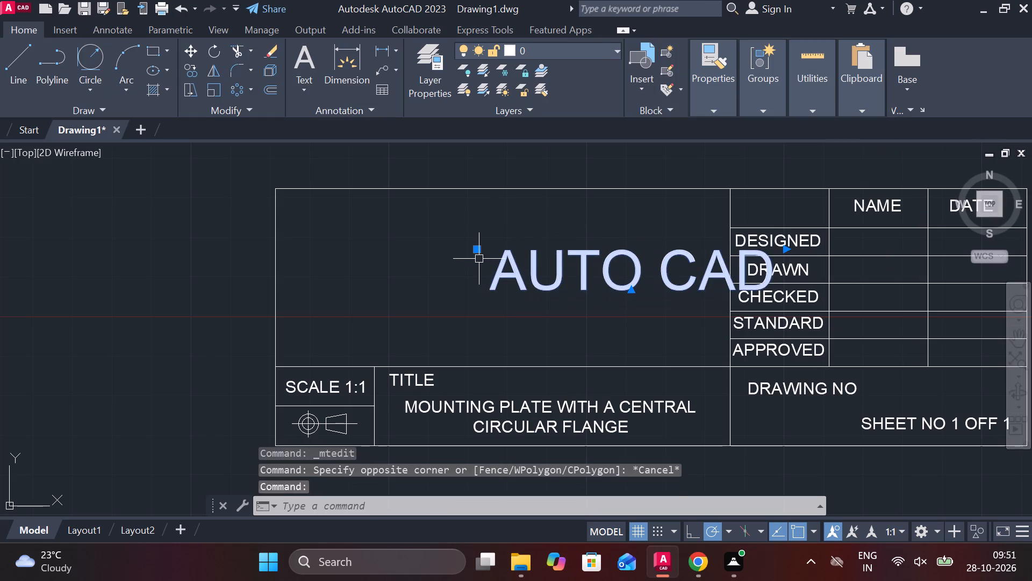
pyautogui.click(477, 253)
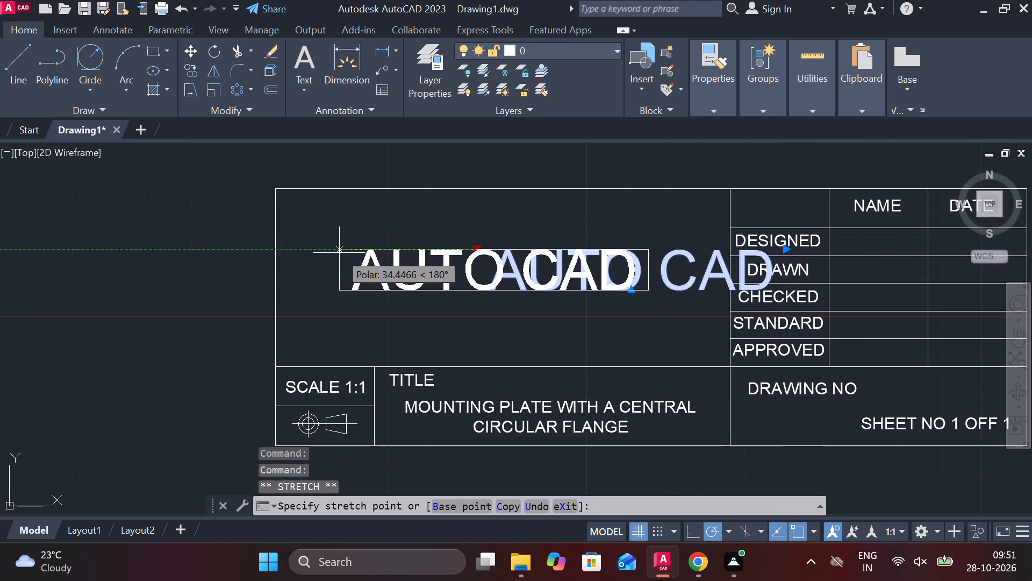
pyautogui.click(356, 253)
pyautogui.press('Escape')
# Move the complete title block by its lower-right corner to just below the right end of the mounting plate drawing.
pyautogui.scroll(-1, 381, 290)
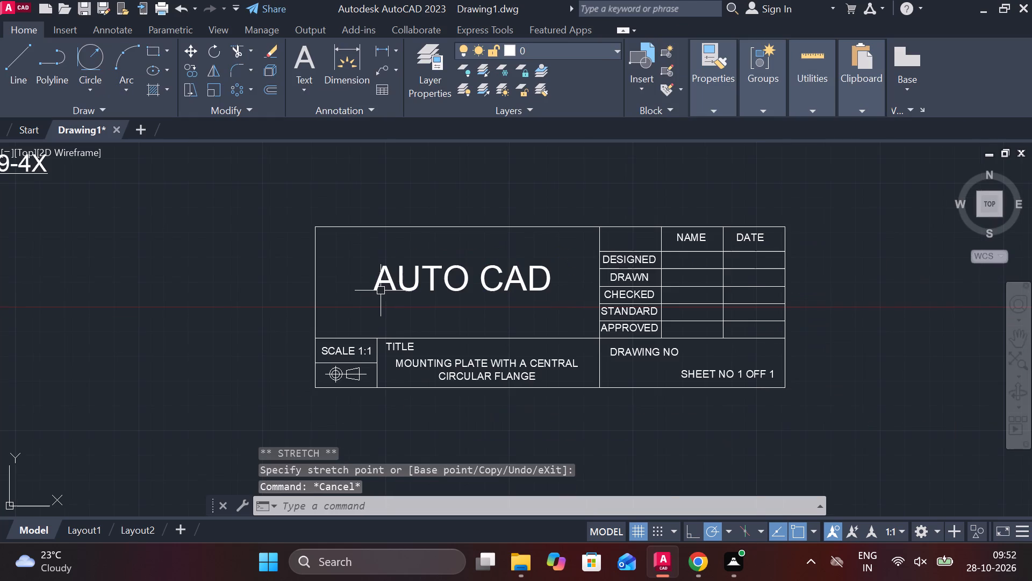
pyautogui.scroll(-1, 501, 346)
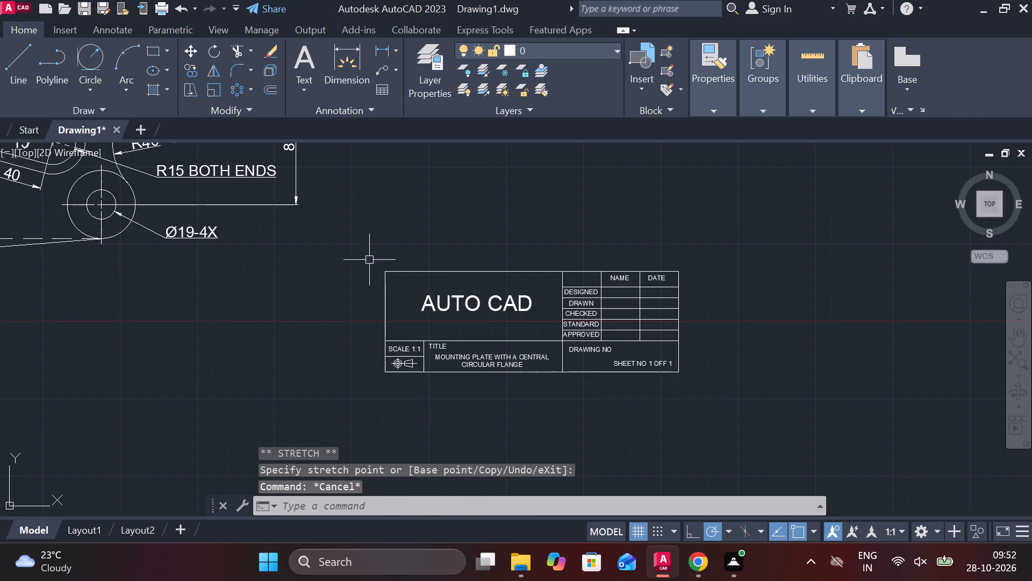
pyautogui.click(355, 240)
pyautogui.click(733, 414)
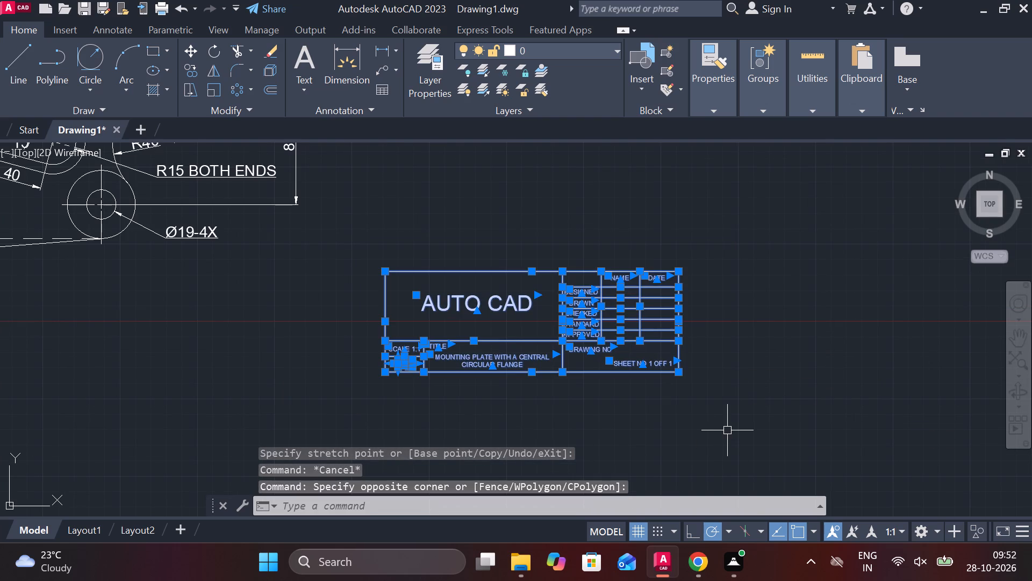
pyautogui.press('m')
pyautogui.press('Return')
pyautogui.click(685, 372)
pyautogui.scroll(-2, 685, 372)
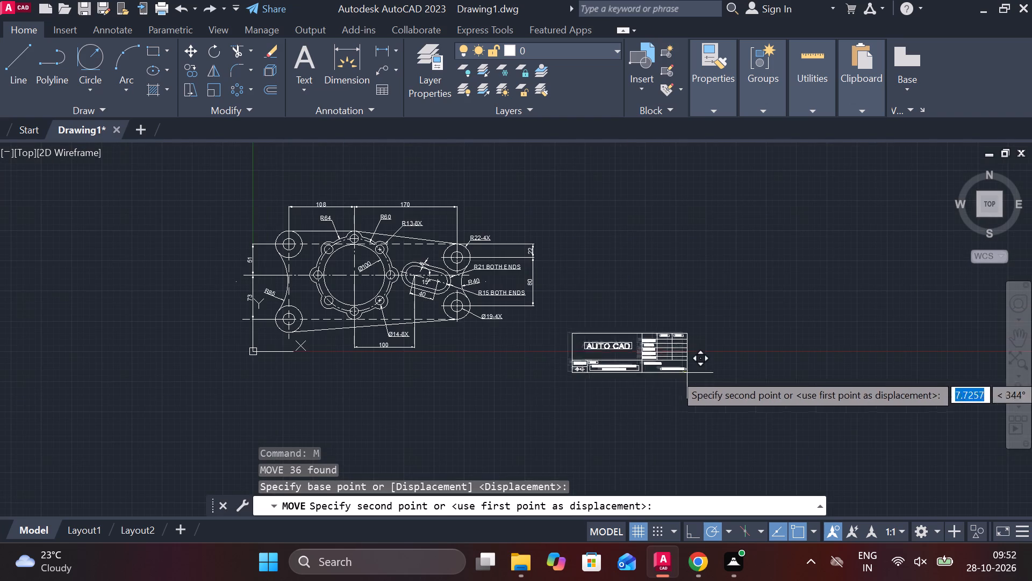
pyautogui.scroll(1, 583, 383)
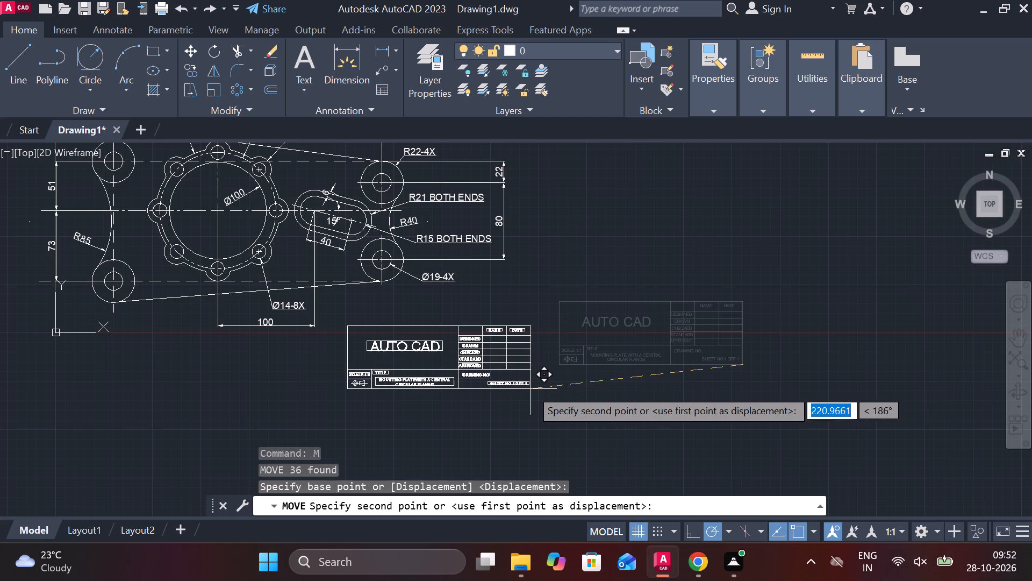
pyautogui.click(531, 389)
# Draw a border rectangle about 523 by 375 around the plate drawing, starting from the title block's lower-right corner.
pyautogui.moveTo(580, 392); pyautogui.dragTo(683, 376, button='middle')
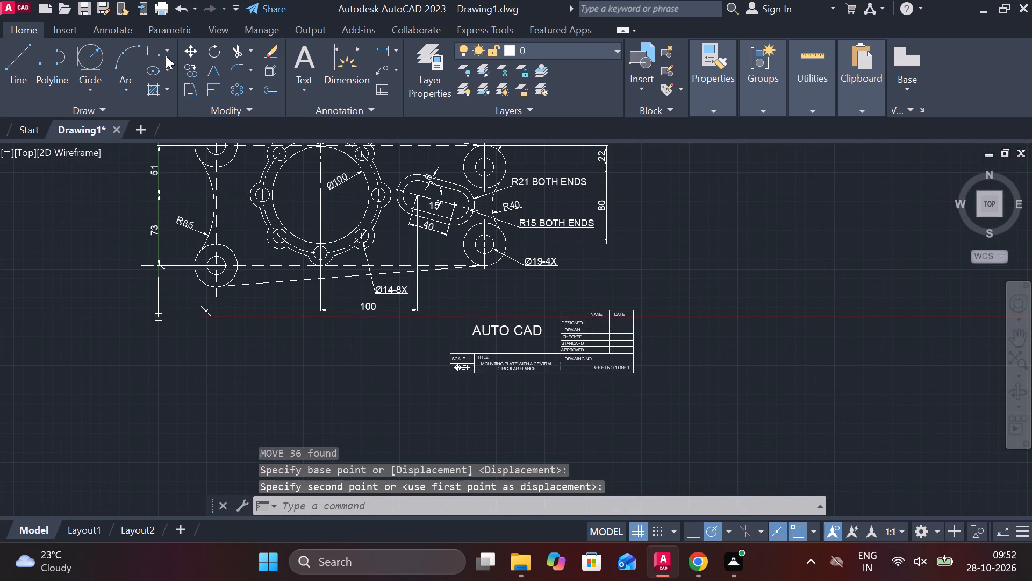
pyautogui.click(153, 52)
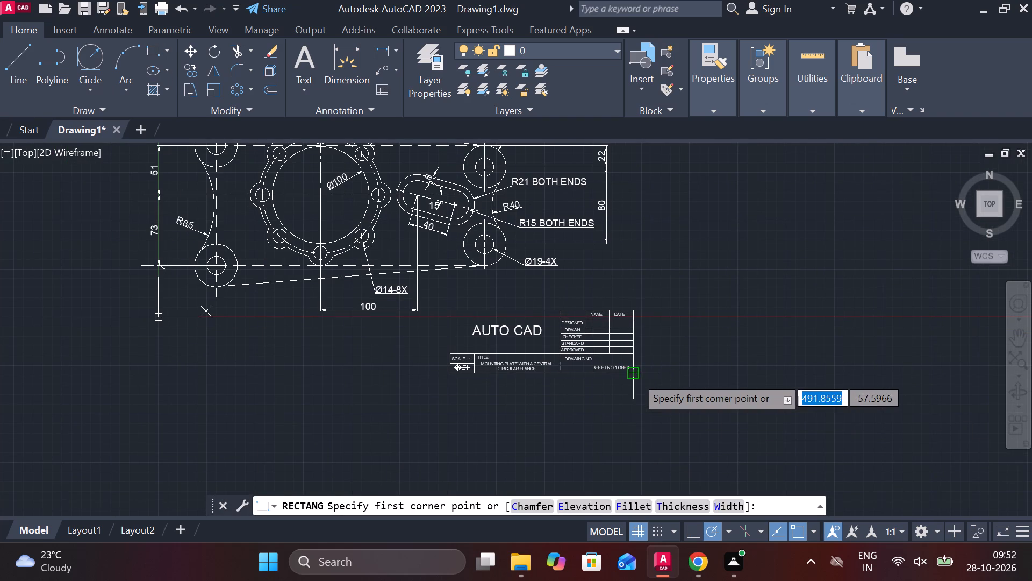
pyautogui.click(636, 377)
pyautogui.scroll(-2, 635, 377)
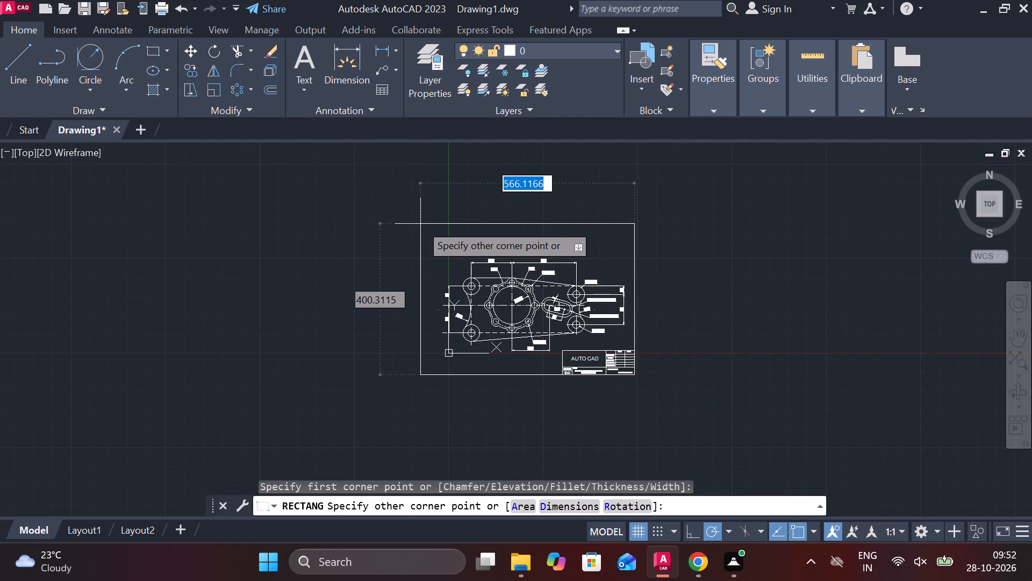
pyautogui.scroll(2, 420, 224)
pyautogui.moveTo(428, 238); pyautogui.dragTo(360, 117, button='middle')
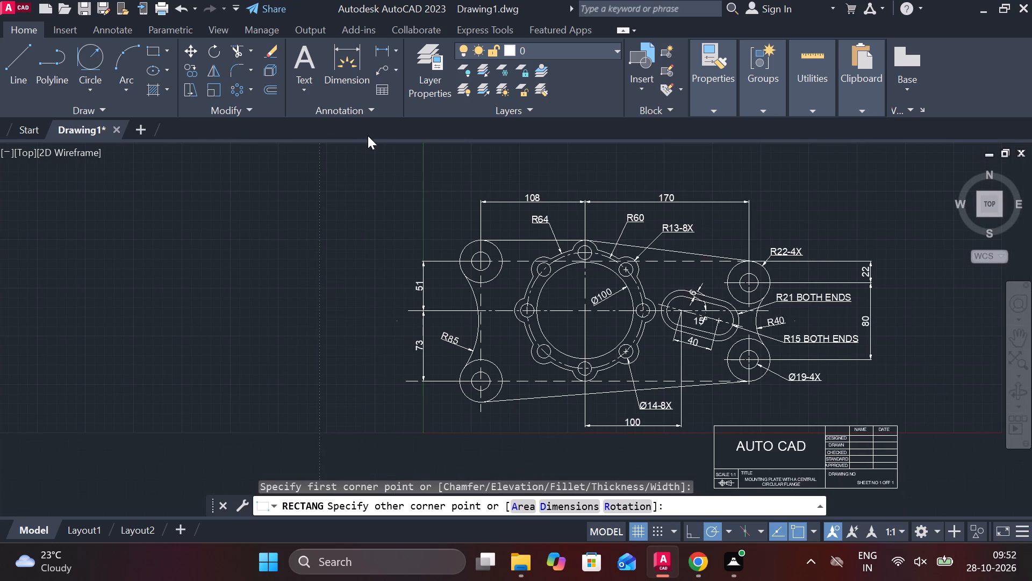
pyautogui.moveTo(406, 165); pyautogui.dragTo(380, 188, button='middle')
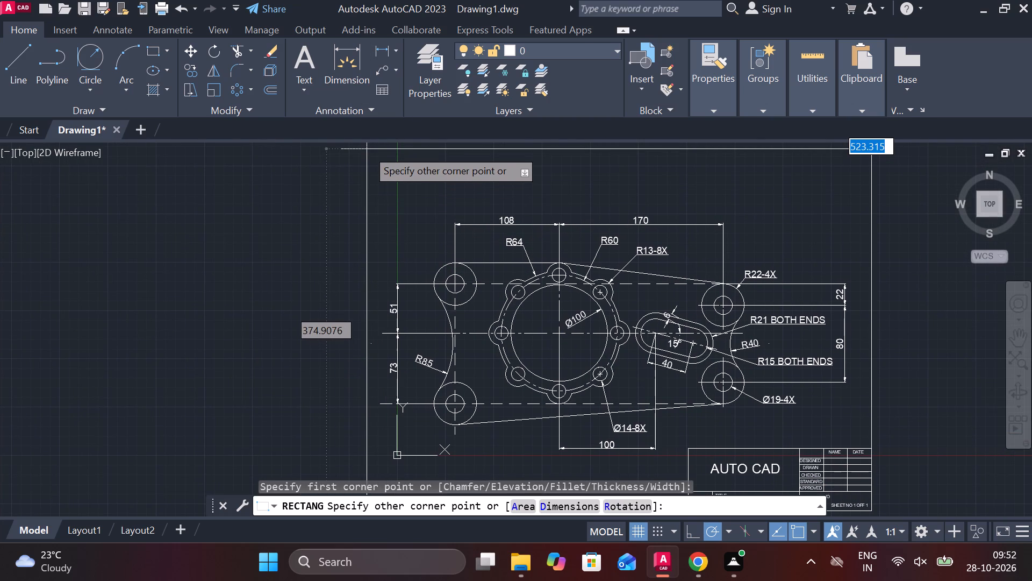
pyautogui.click(367, 149)
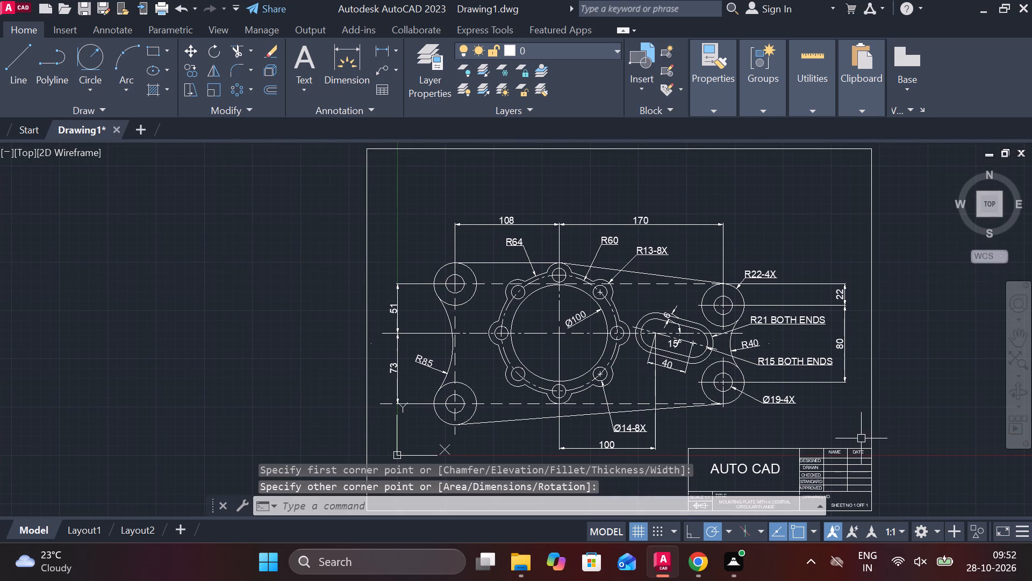
# Copy the MOUNTING PLATE WITH A CENTRAL CIRCULAR FLANGE text from the title block and paste it above the plate drawing, inside the border.
pyautogui.scroll(1, 861, 438)
pyautogui.moveTo(836, 441); pyautogui.dragTo(795, 311, button='middle')
pyautogui.scroll(2, 683, 395)
pyautogui.moveTo(683, 396); pyautogui.dragTo(682, 365, button='middle')
pyautogui.click(641, 402)
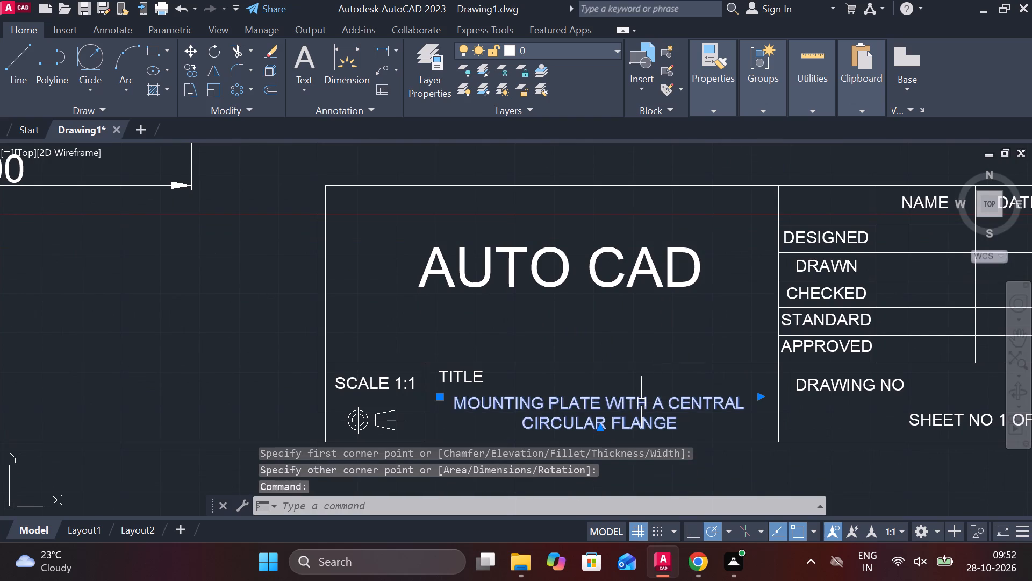
pyautogui.hotkey('ctrl', 'c')
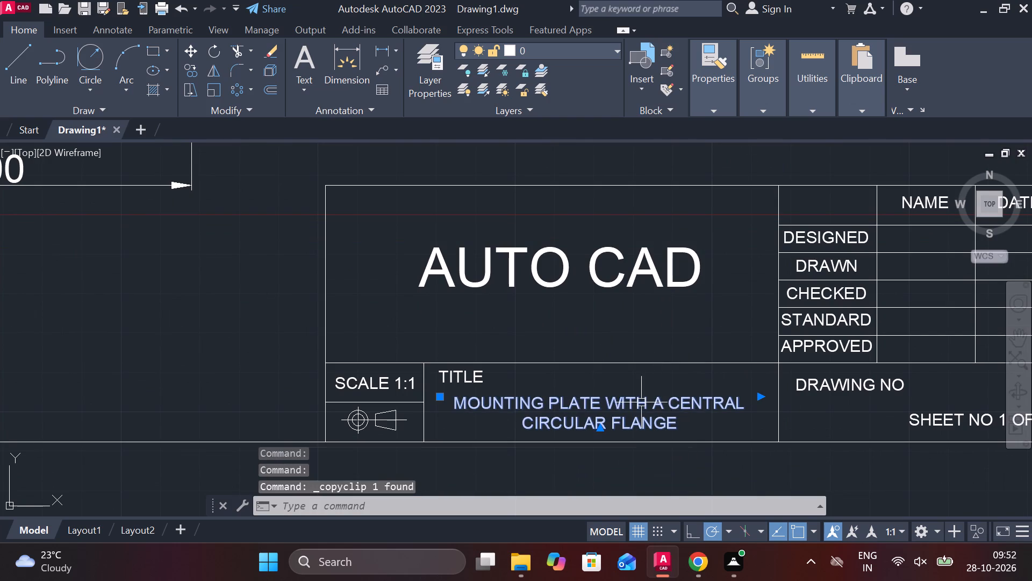
pyautogui.scroll(-3, 641, 402)
pyautogui.moveTo(608, 360); pyautogui.dragTo(661, 505, button='middle')
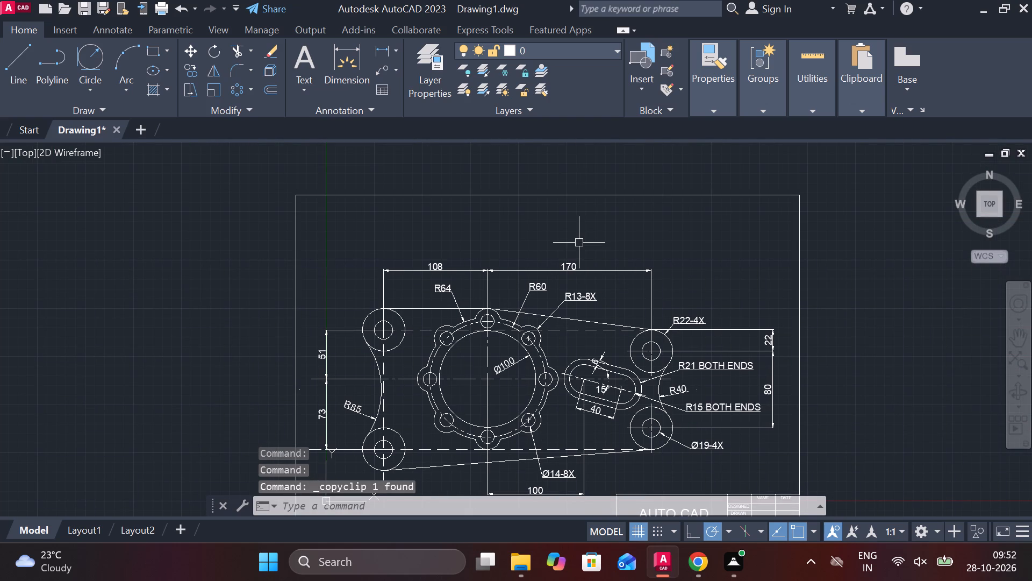
pyautogui.hotkey('ctrl', 'v')
pyautogui.scroll(1, 487, 235)
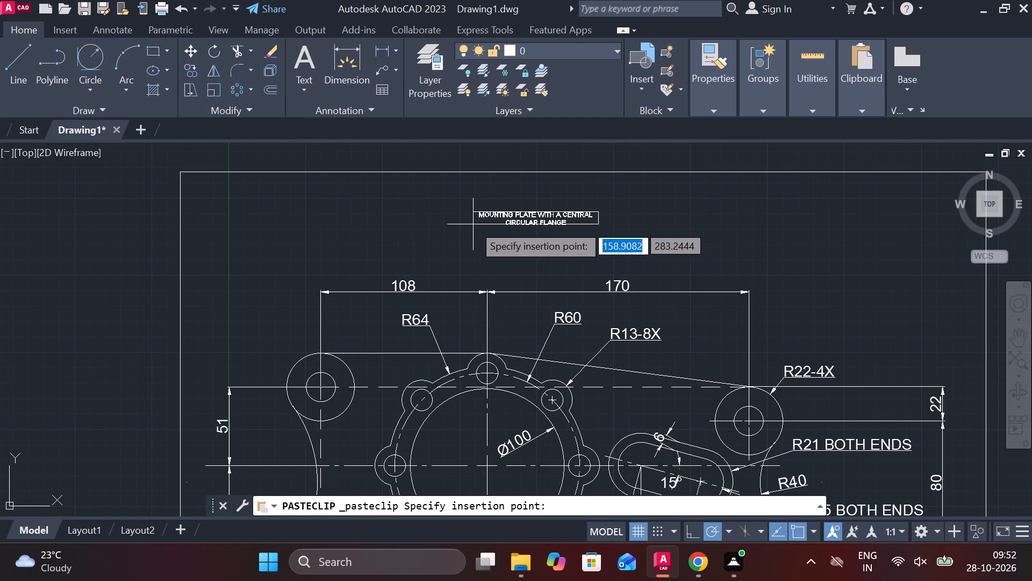
pyautogui.click(473, 224)
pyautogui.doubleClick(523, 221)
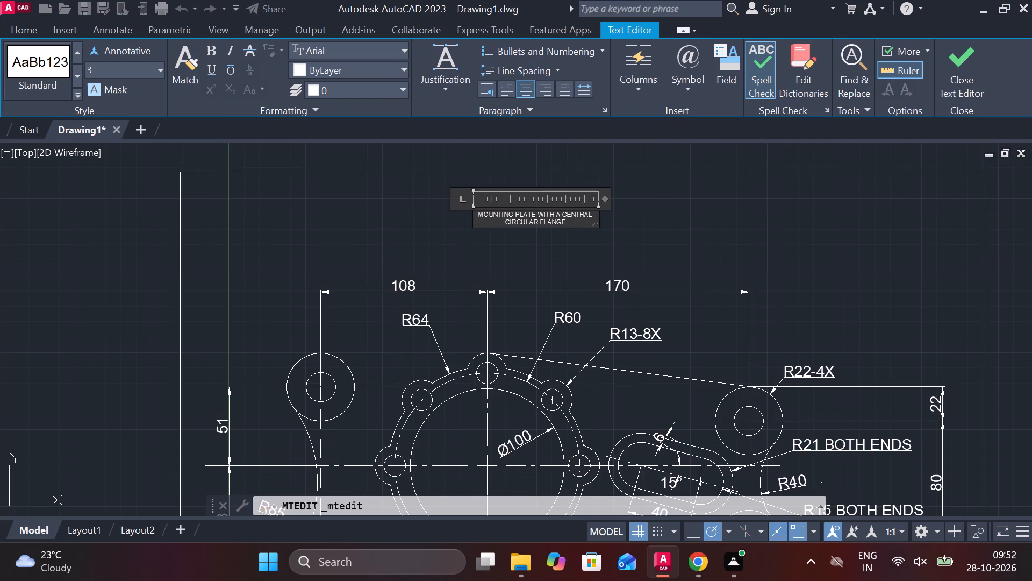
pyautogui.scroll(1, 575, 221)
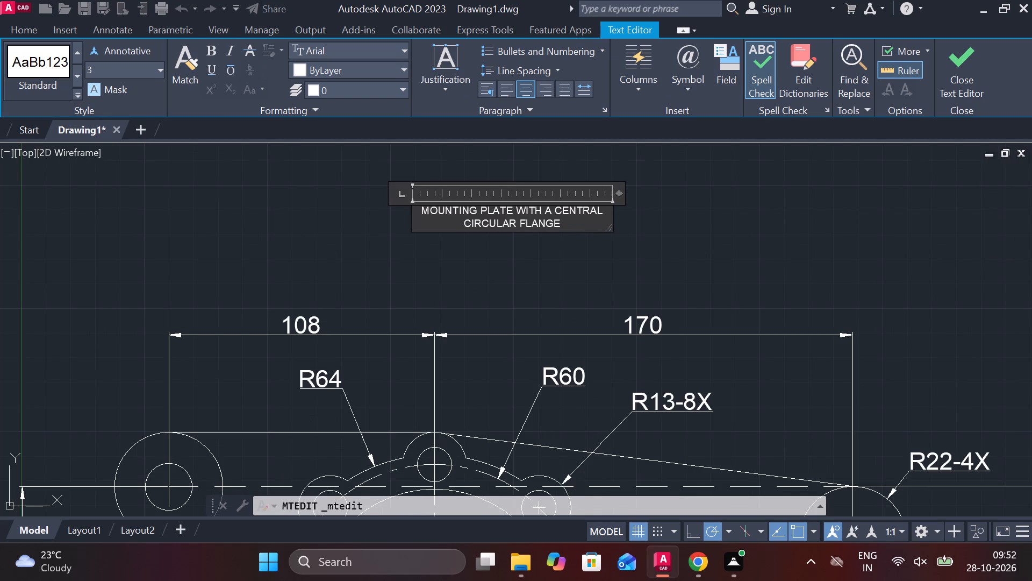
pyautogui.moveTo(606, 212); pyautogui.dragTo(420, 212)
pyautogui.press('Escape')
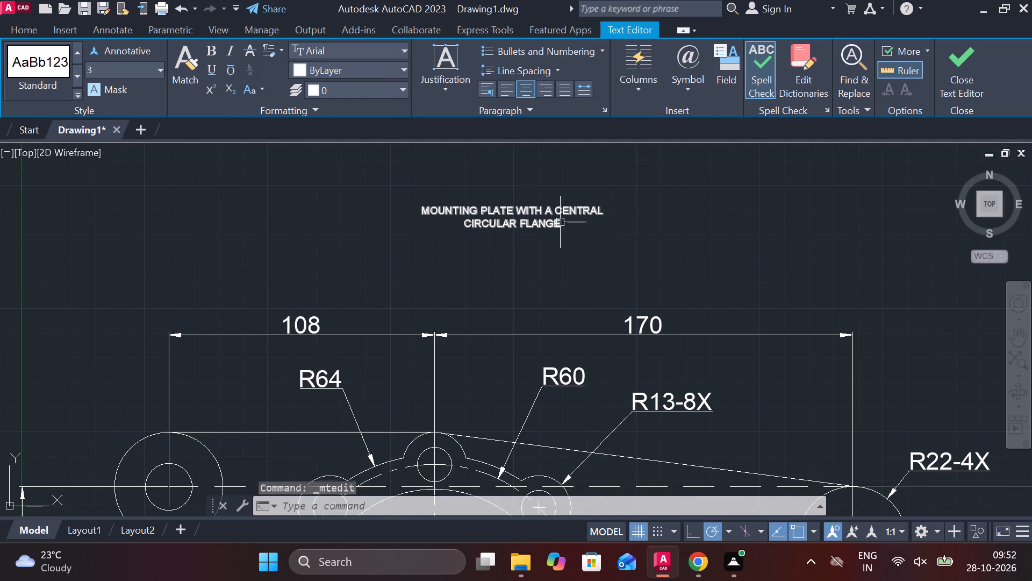
# Try text height 10 on the whole pasted title above the plate, and settle on text height 7.
pyautogui.doubleClick(542, 215)
pyautogui.scroll(3, 542, 215)
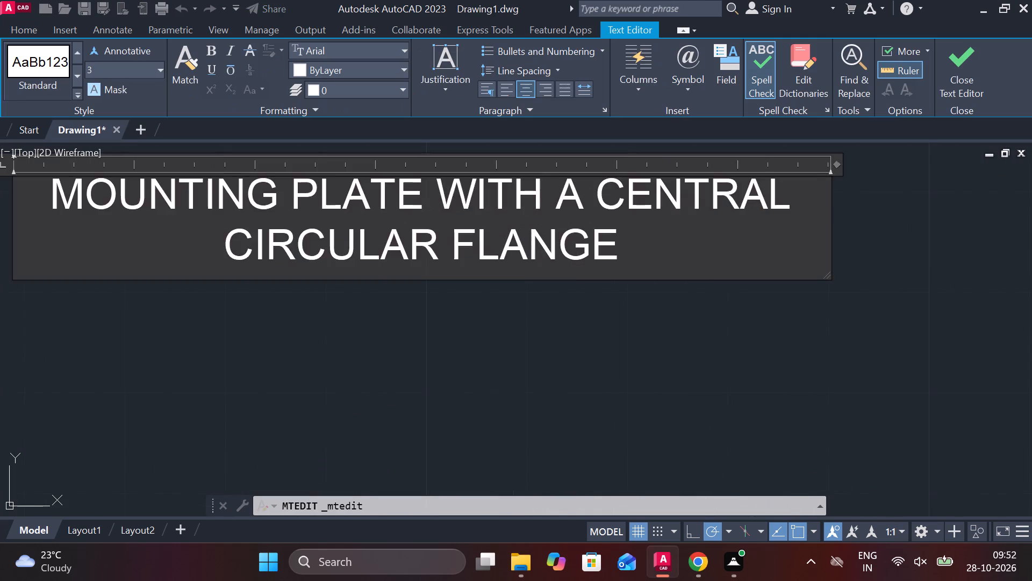
pyautogui.scroll(-1, 632, 229)
pyautogui.moveTo(642, 234); pyautogui.dragTo(263, 210)
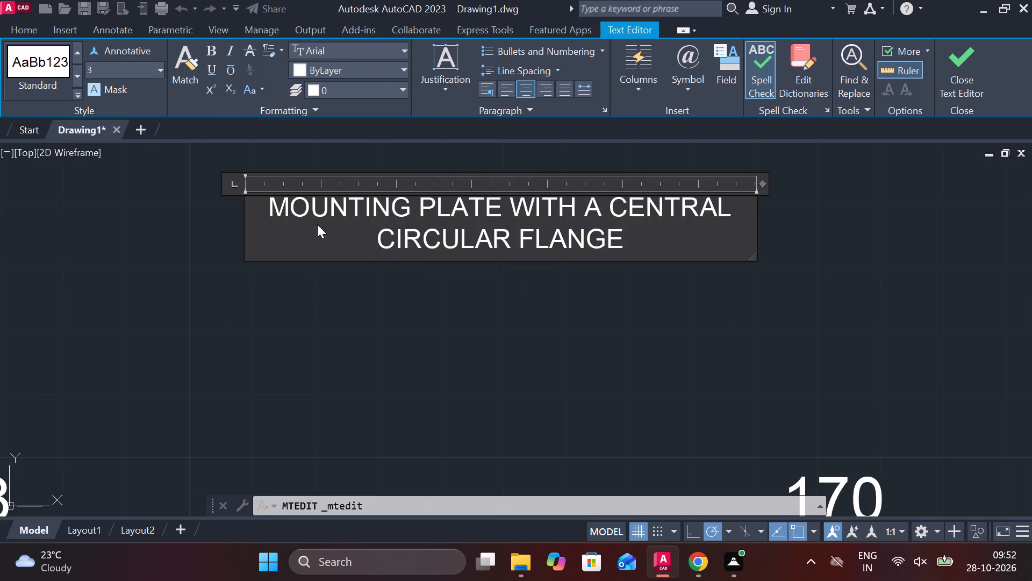
pyautogui.click(110, 71)
pyautogui.write('10')
pyautogui.press('Return')
pyautogui.scroll(-2, 446, 207)
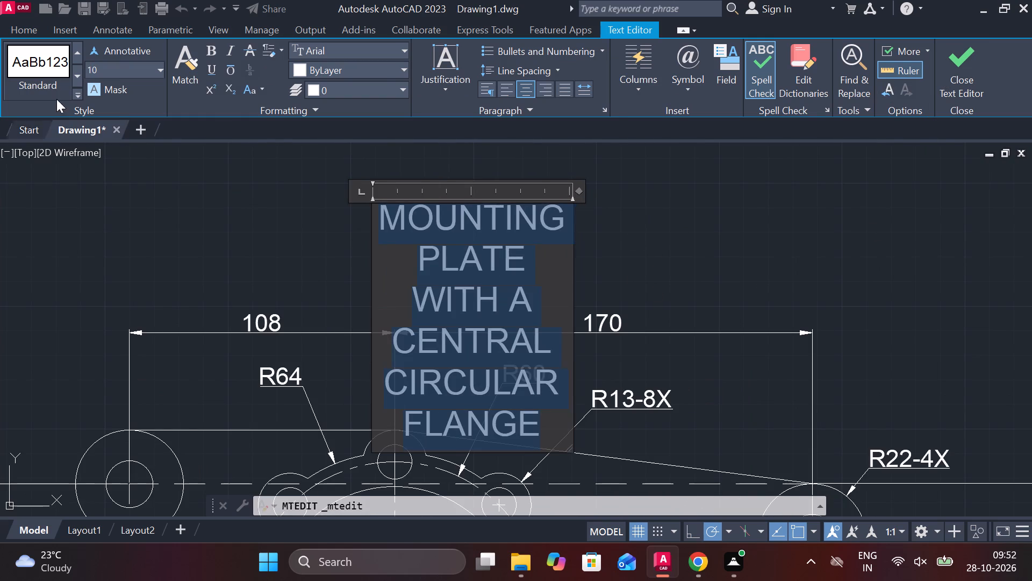
pyautogui.click(116, 67)
pyautogui.press('7')
pyautogui.press('Return')
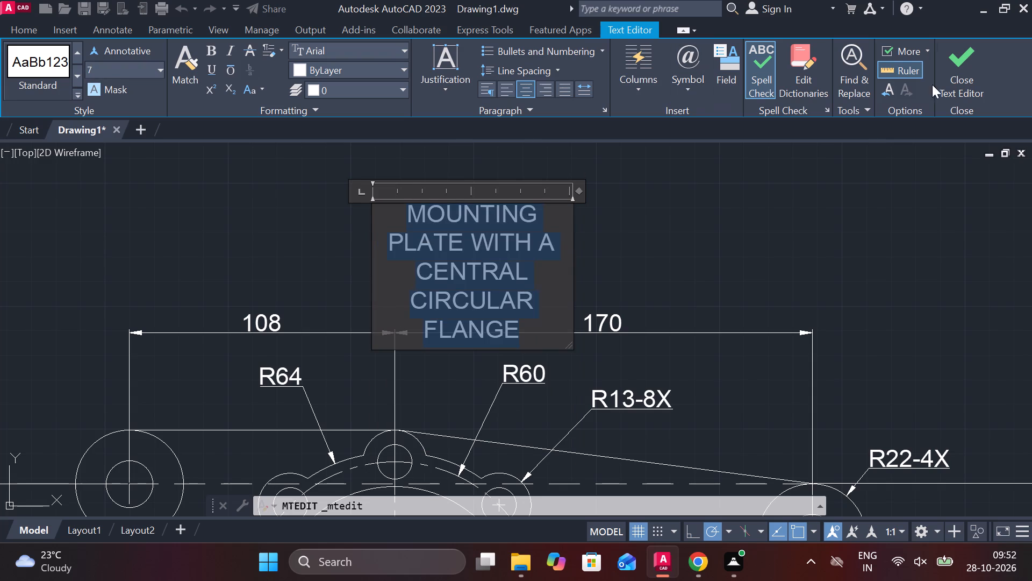
pyautogui.click(945, 73)
# Widen the pasted title's text frame by about 197 so the title fits on one line.
pyautogui.scroll(-1, 589, 351)
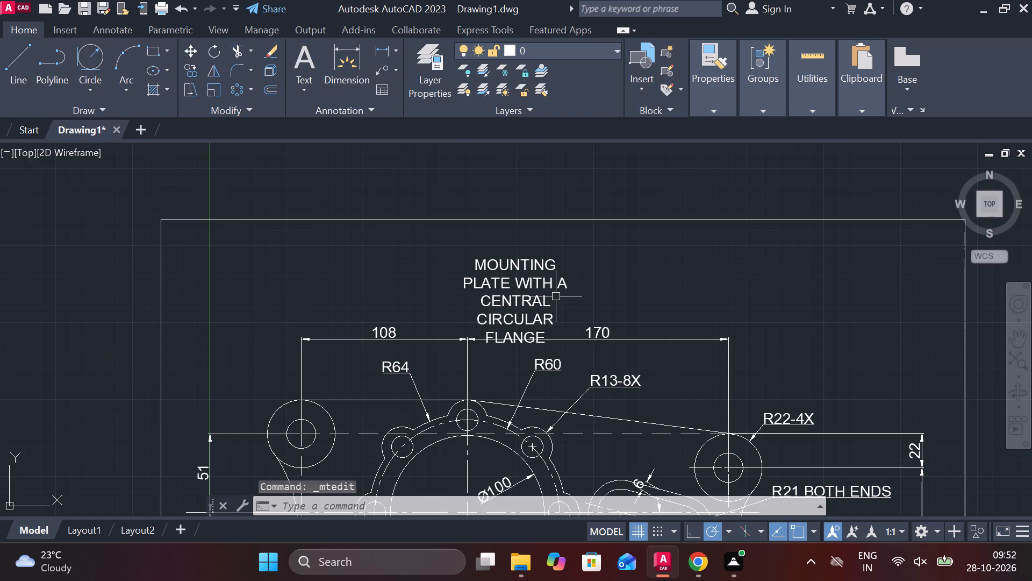
pyautogui.click(540, 286)
pyautogui.moveTo(577, 260); pyautogui.dragTo(578, 260)
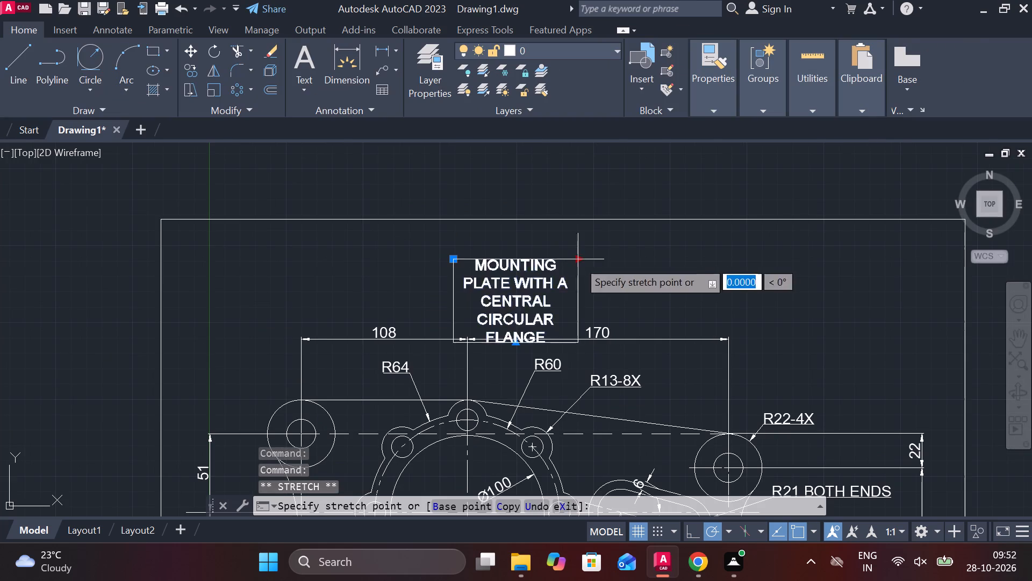
pyautogui.moveTo(578, 260); pyautogui.dragTo(629, 260)
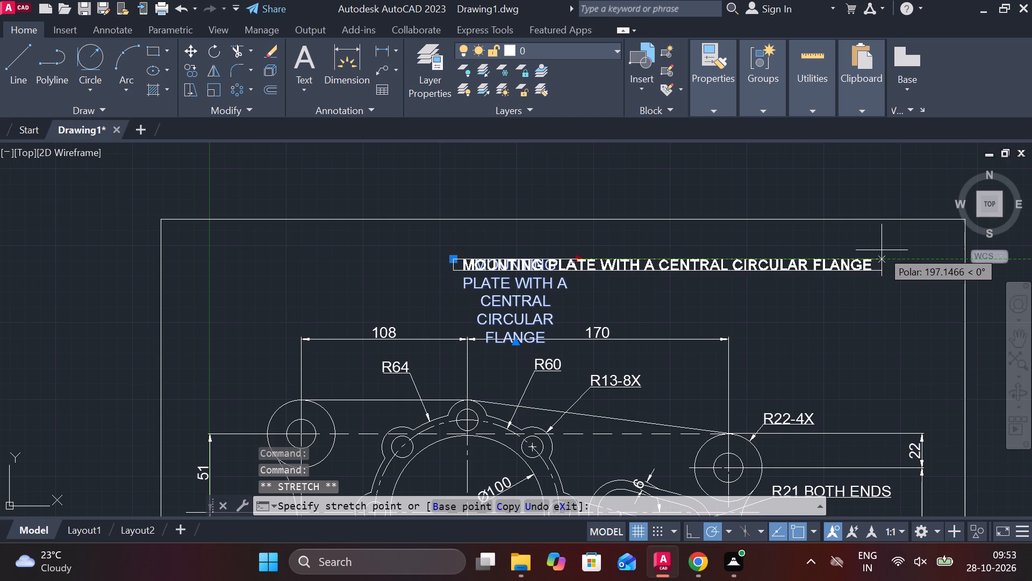
pyautogui.click(881, 250)
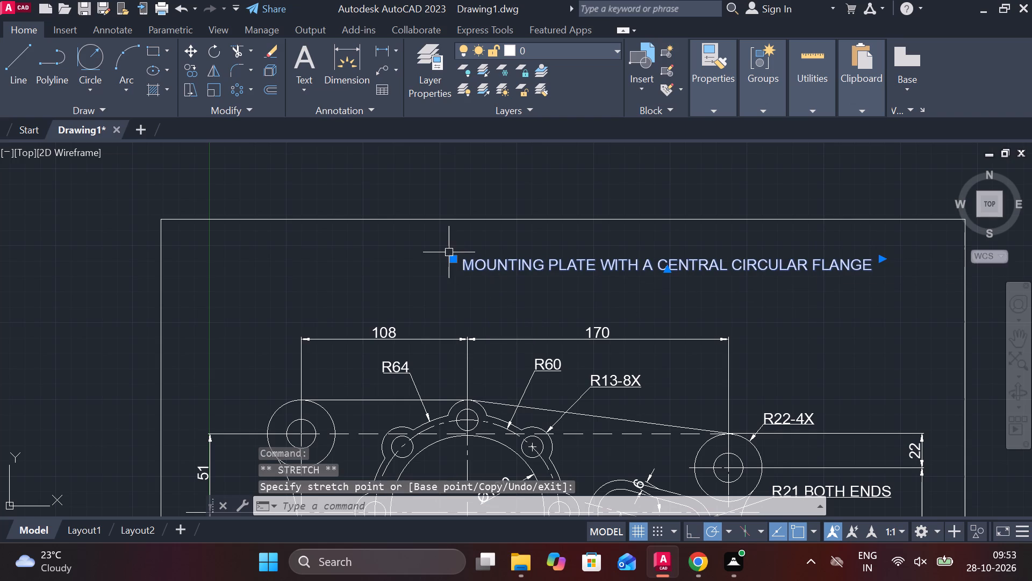
# Move the one-line title about 99 to the left and slightly down, centring it above the plate drawing.
pyautogui.click(454, 259)
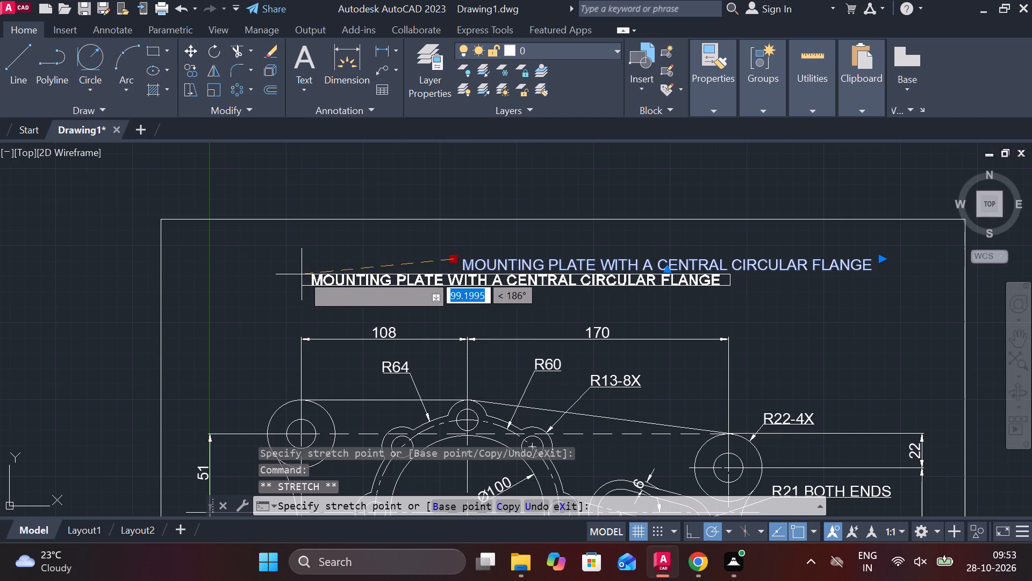
pyautogui.click(302, 274)
pyautogui.scroll(-1, 561, 291)
pyautogui.press('Escape')
pyautogui.scroll(-1, 773, 314)
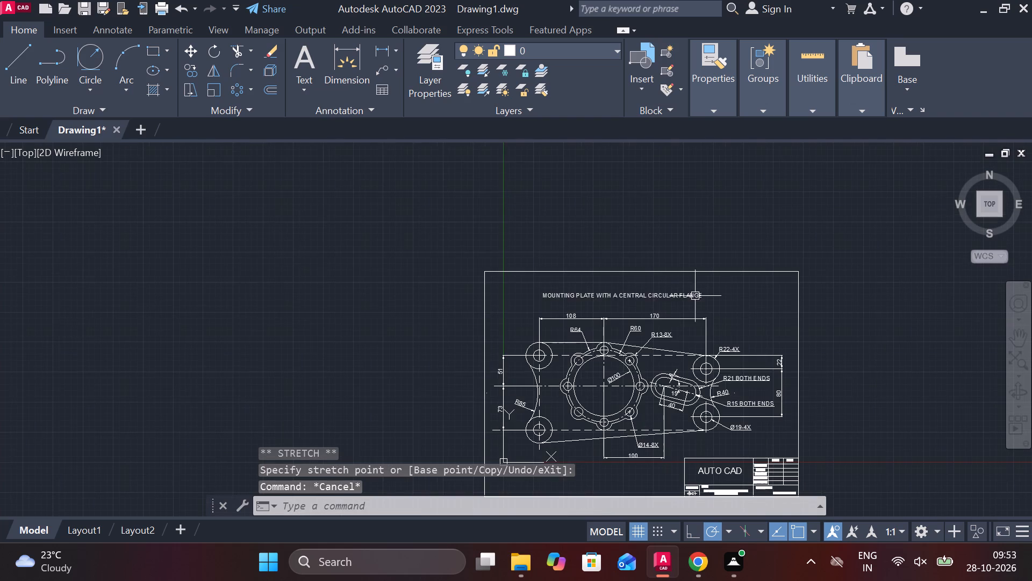
# Stretch the border rectangle's top edge downward from its midpoint so it sits closer above the title.
pyautogui.scroll(1, 623, 276)
pyautogui.click(612, 268)
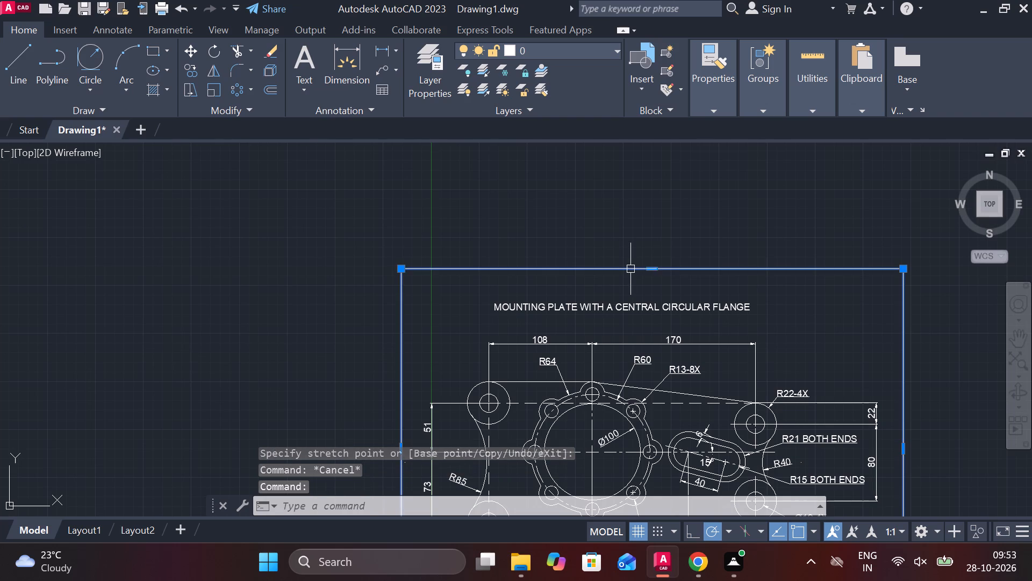
pyautogui.click(651, 269)
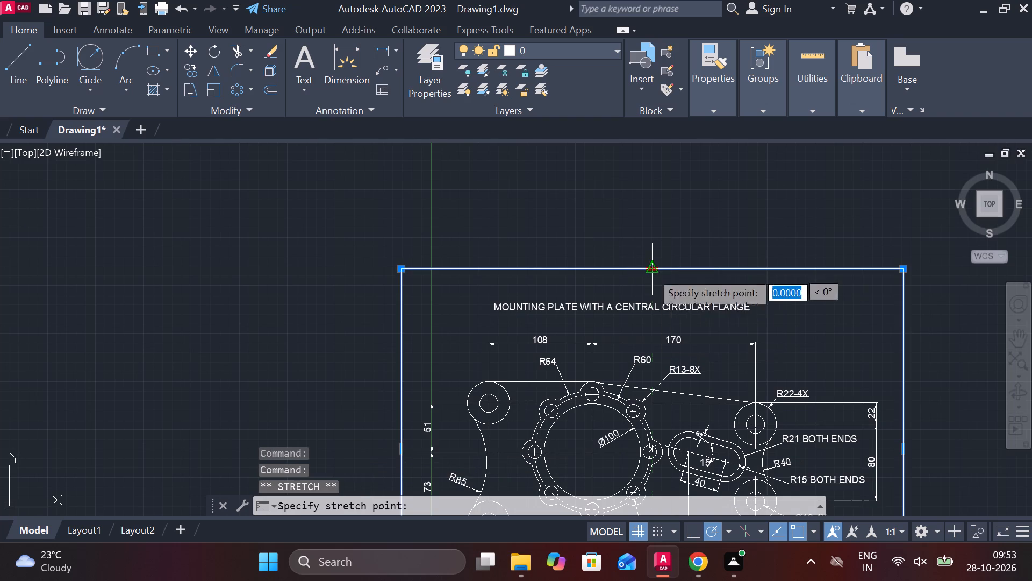
pyautogui.scroll(3, 654, 286)
pyautogui.click(654, 290)
pyautogui.scroll(-2, 654, 290)
pyautogui.scroll(-2, 700, 378)
pyautogui.press('Escape')
pyautogui.moveTo(715, 411); pyautogui.dragTo(639, 385, button='middle')
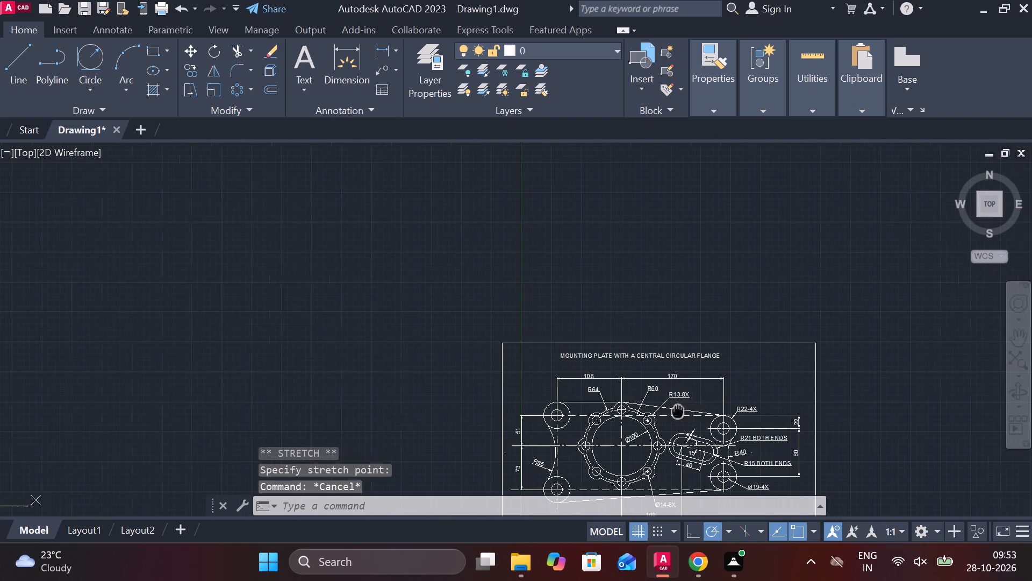
pyautogui.moveTo(639, 385); pyautogui.dragTo(576, 287, button='middle')
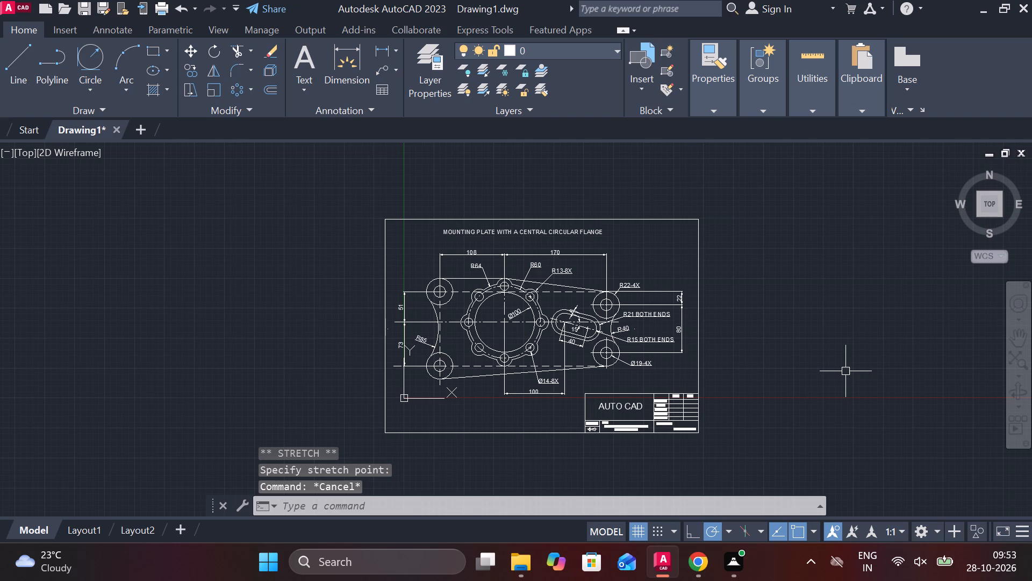
# Save the drawing in Documents under the file name MOUNTING PLATE WITH A CENTRAL CIRCULAR FLANGE.
pyautogui.hotkey('ctrl', 's')
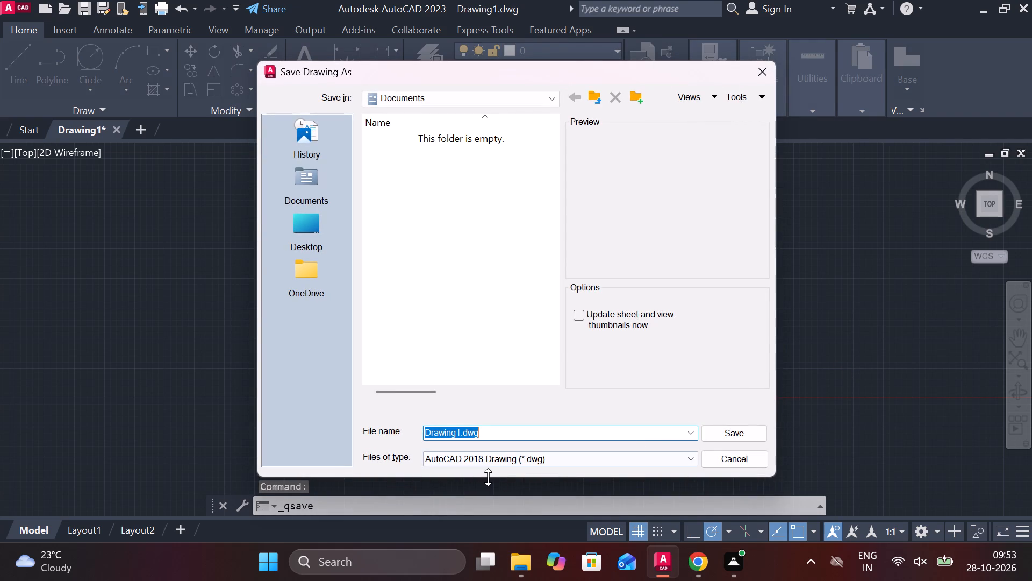
pyautogui.hotkey('ctrl', 'v')
pyautogui.click(453, 436)
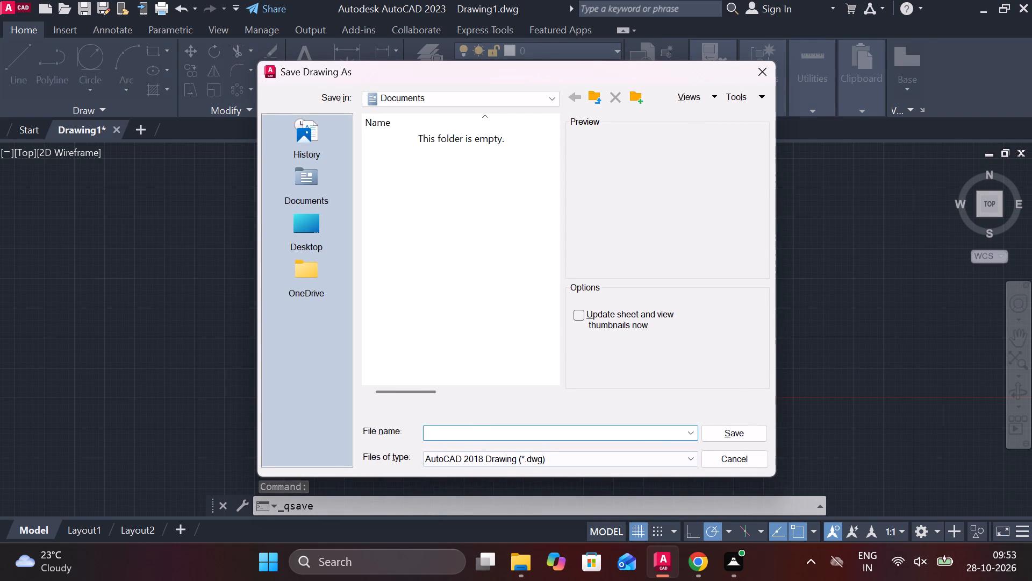
pyautogui.write('MOU')
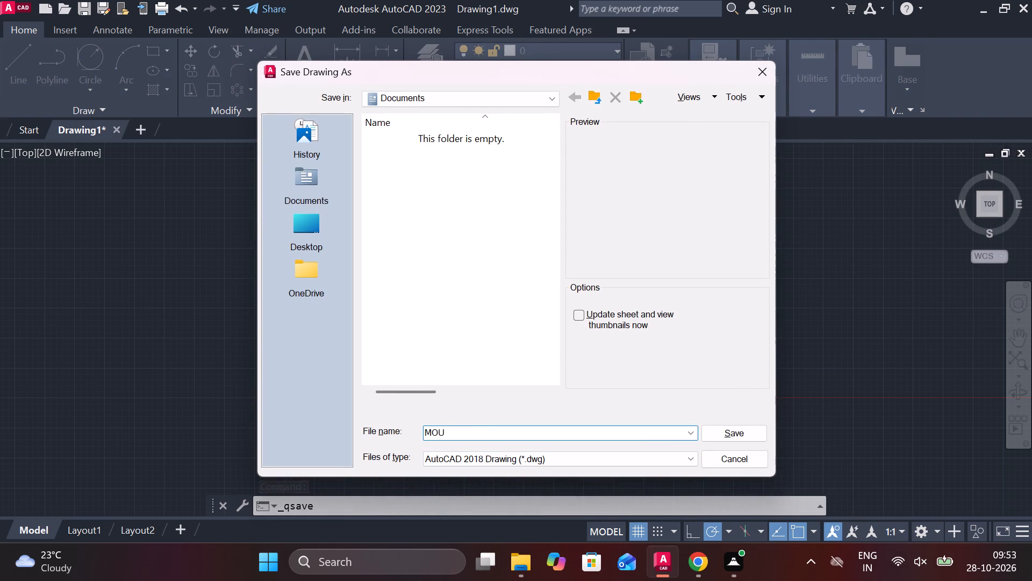
pyautogui.write('NTING')
pyautogui.press('space')
pyautogui.write('PLATE')
pyautogui.press('space')
pyautogui.write('WITH')
pyautogui.press('space')
pyautogui.write('A CENTRAL')
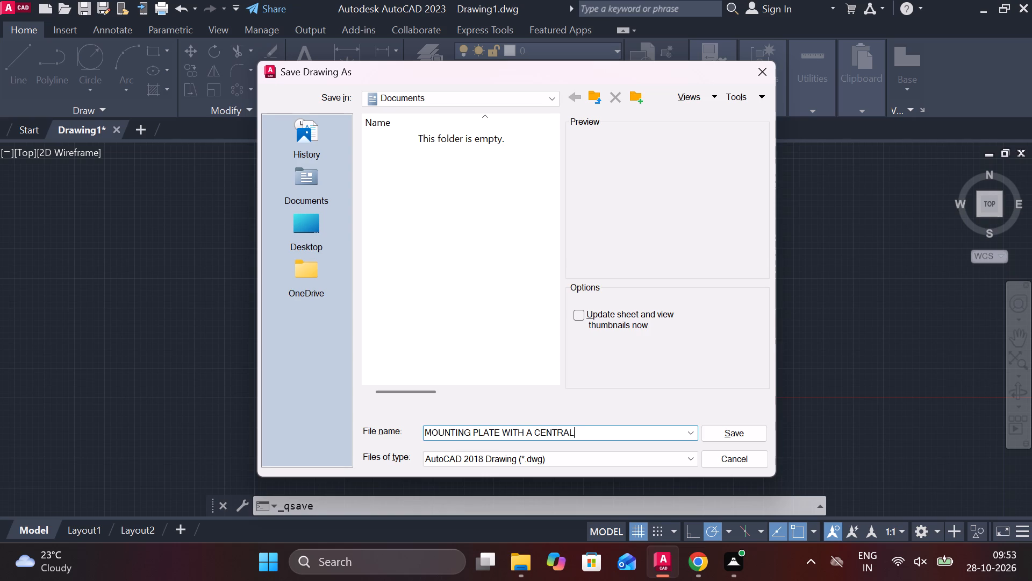
pyautogui.press('space')
pyautogui.write('CIRCULAR')
pyautogui.press('space')
pyautogui.write('FLANGE')
pyautogui.click(728, 430)
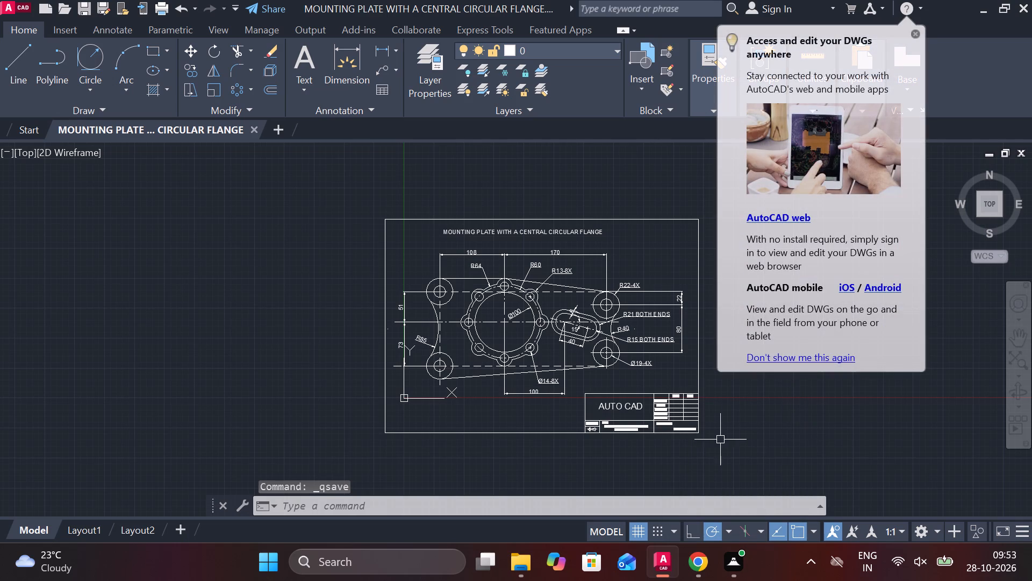
pyautogui.hotkey('ctrl', 's')
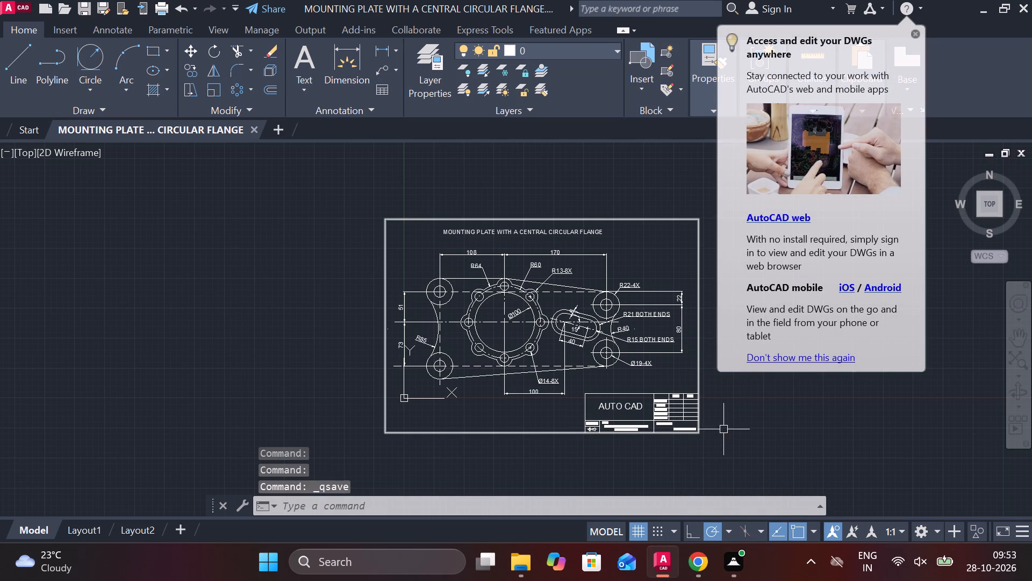
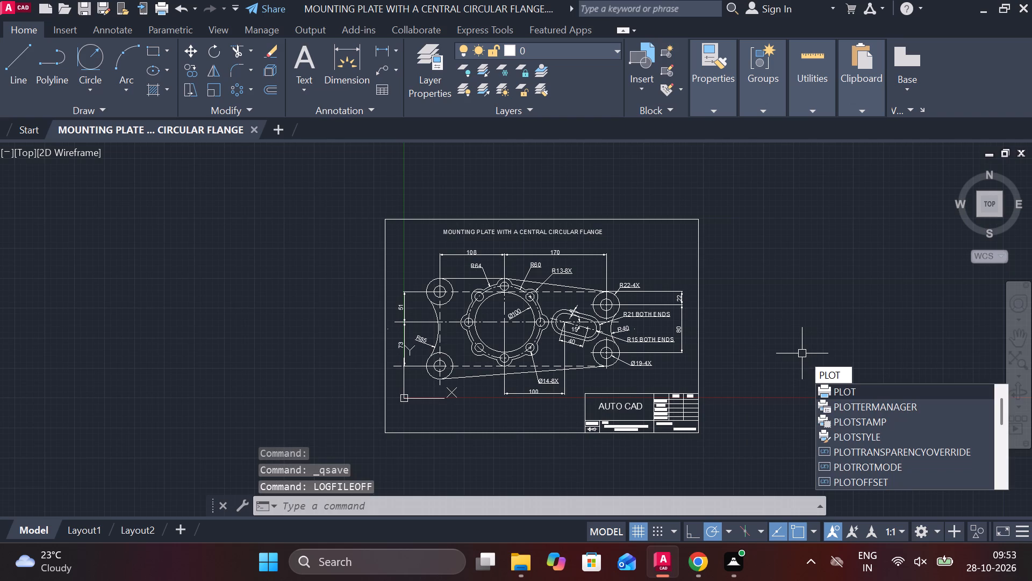
# Set up a plot of the drawing with the DWG To PDF.pc3 plotter in landscape orientation.
pyautogui.click(840, 392)
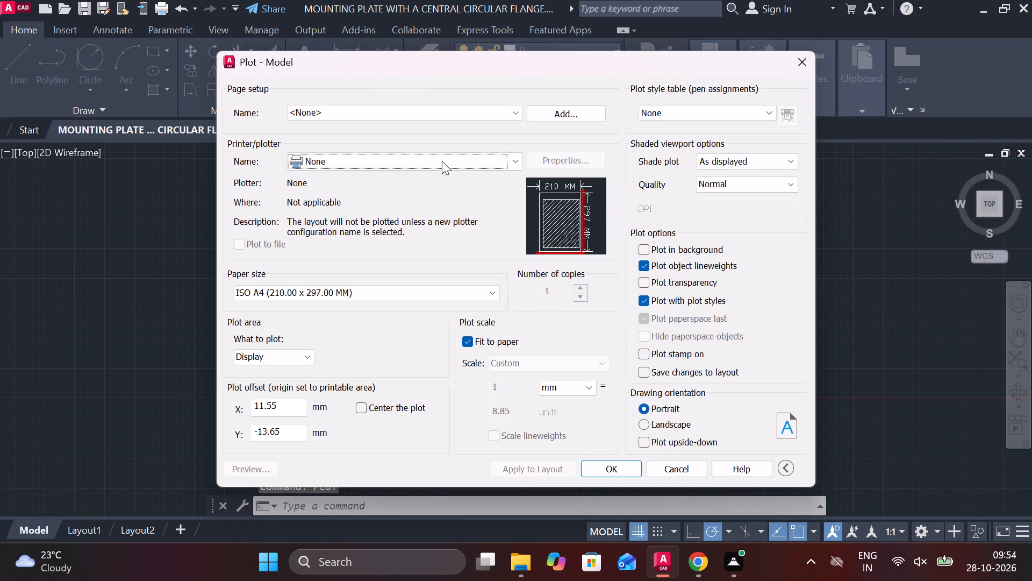
pyautogui.click(442, 161)
pyautogui.doubleClick(379, 327)
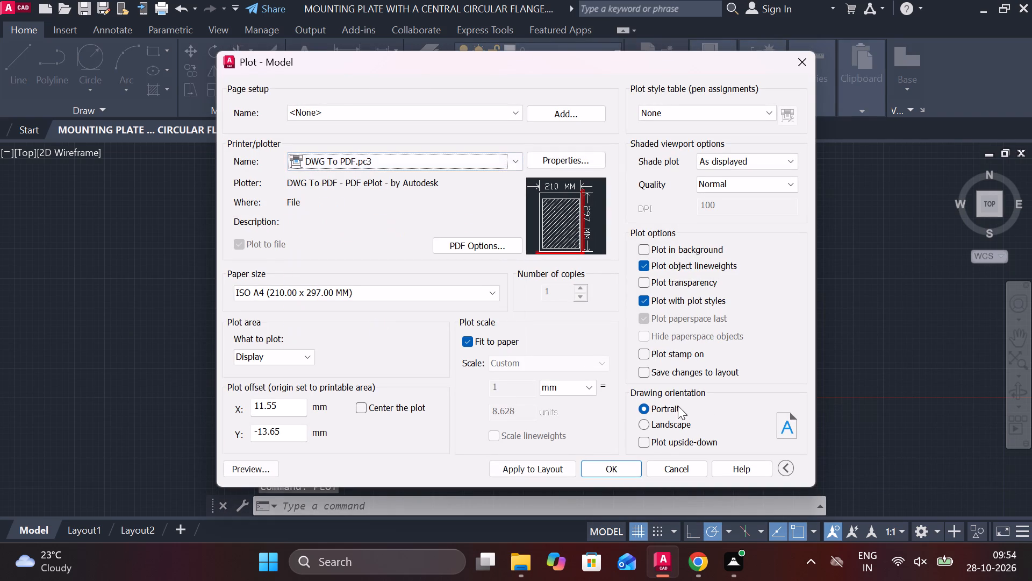
pyautogui.click(648, 426)
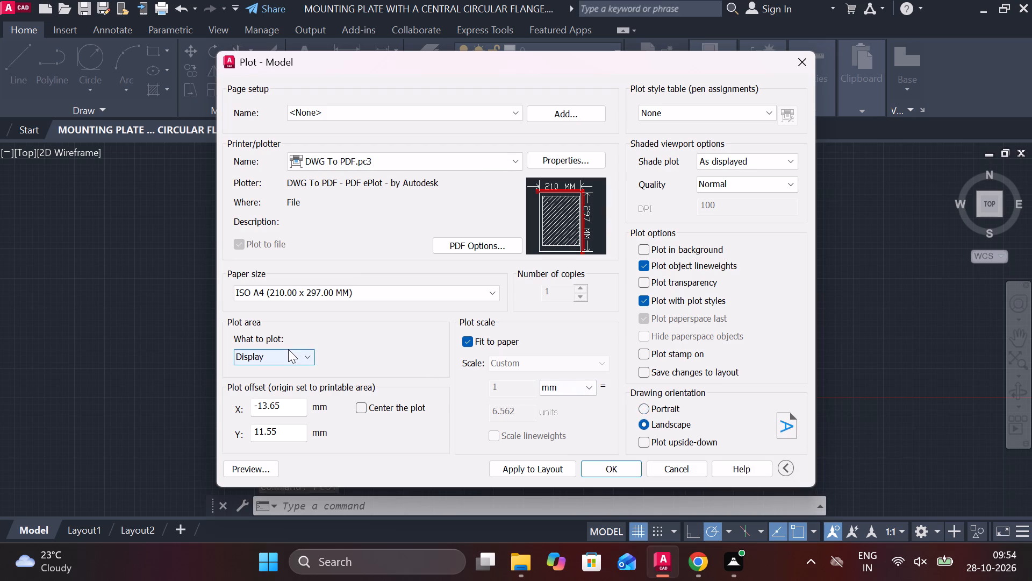
# Define the plot area as a window enclosing the whole bordered sheet with a small margin around it.
pyautogui.click(288, 350)
pyautogui.click(270, 401)
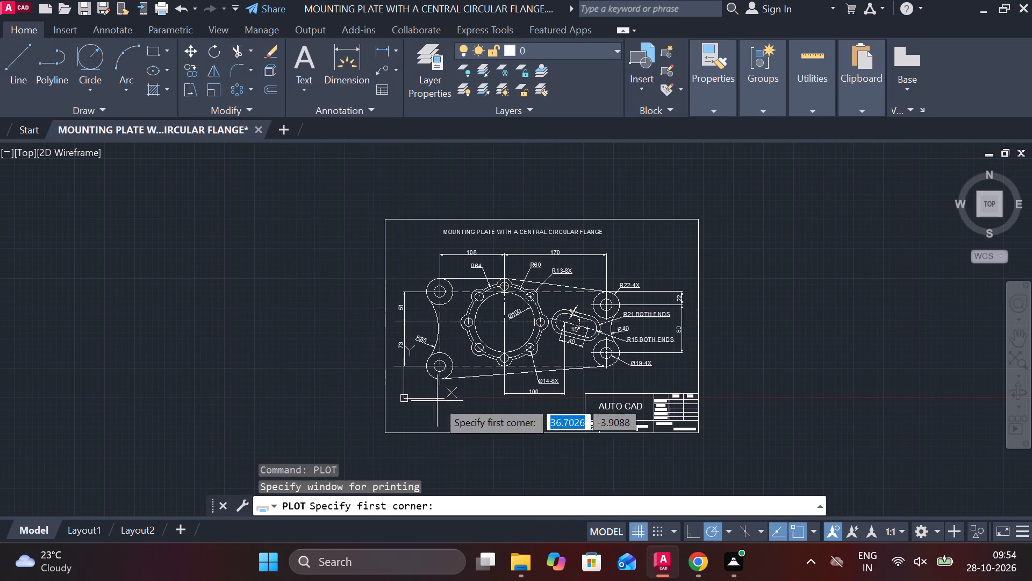
pyautogui.click(365, 195)
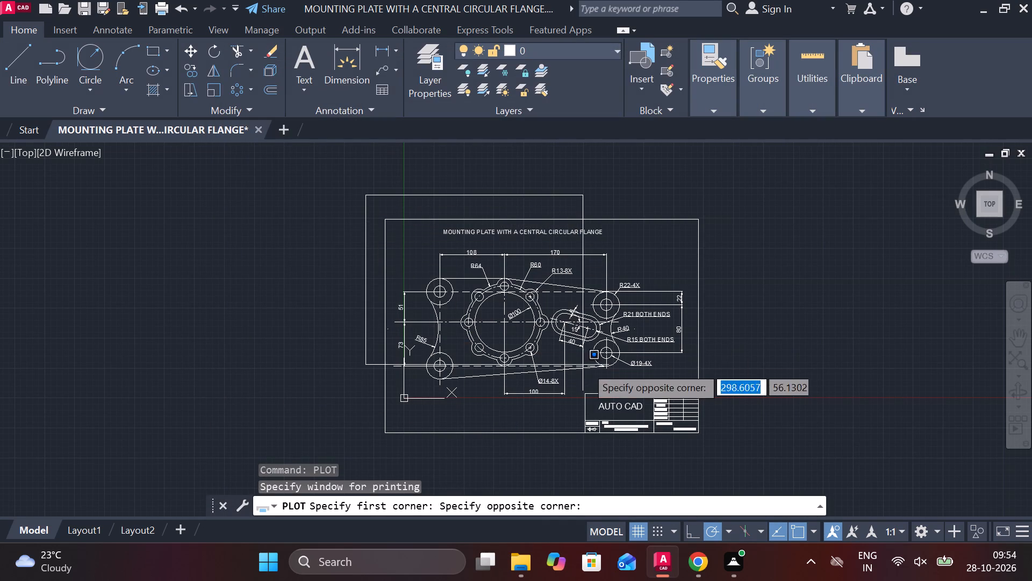
pyautogui.moveTo(582, 366); pyautogui.dragTo(572, 320, button='middle')
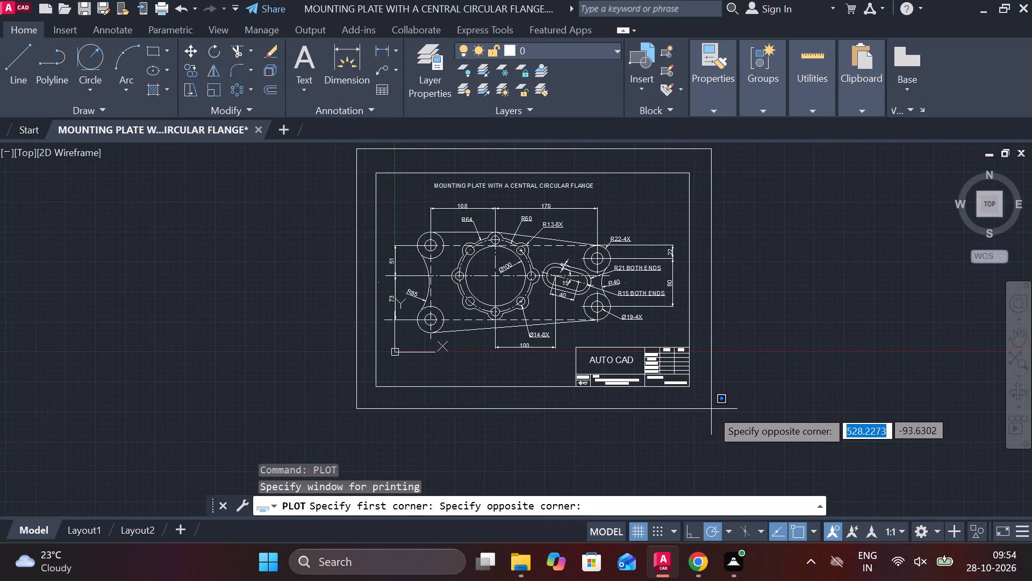
pyautogui.click(711, 411)
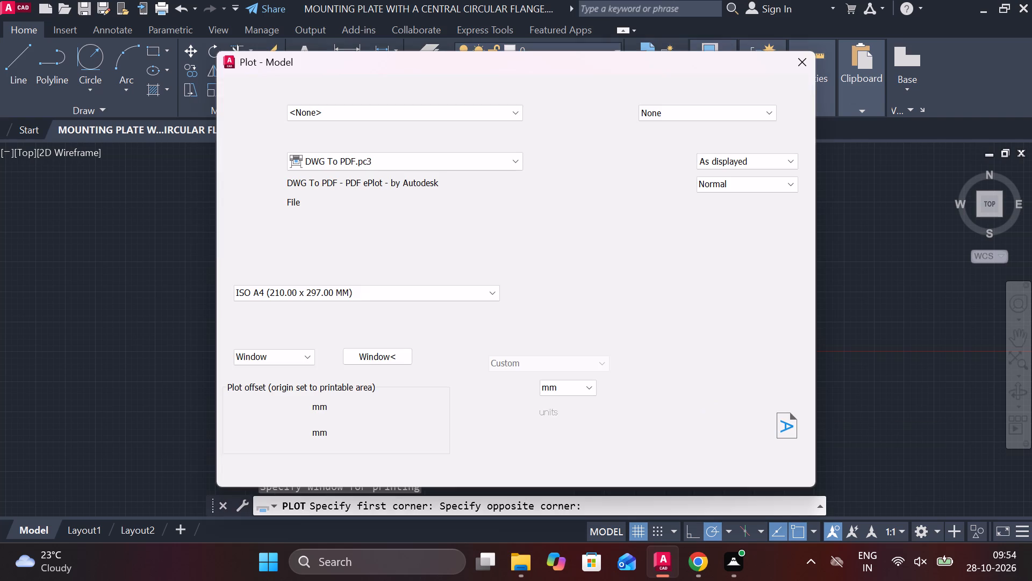
# Plot the sheet to Documents as MOUNTING PLATE WITH A CENTRAL CIRCULAR FLANGE-Model.pdf and check the PDF down to its title block.
pyautogui.click(599, 464)
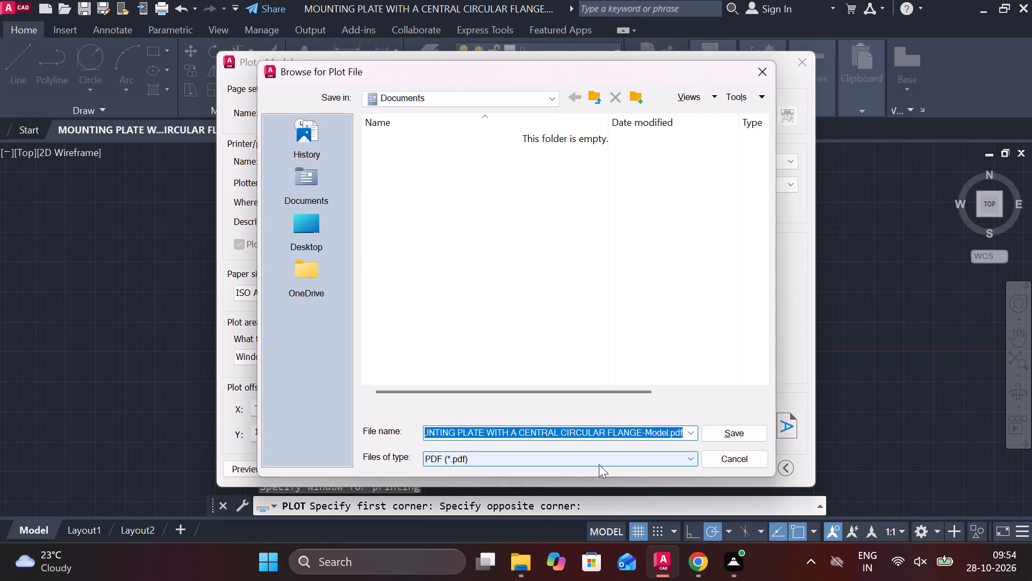
pyautogui.click(749, 437)
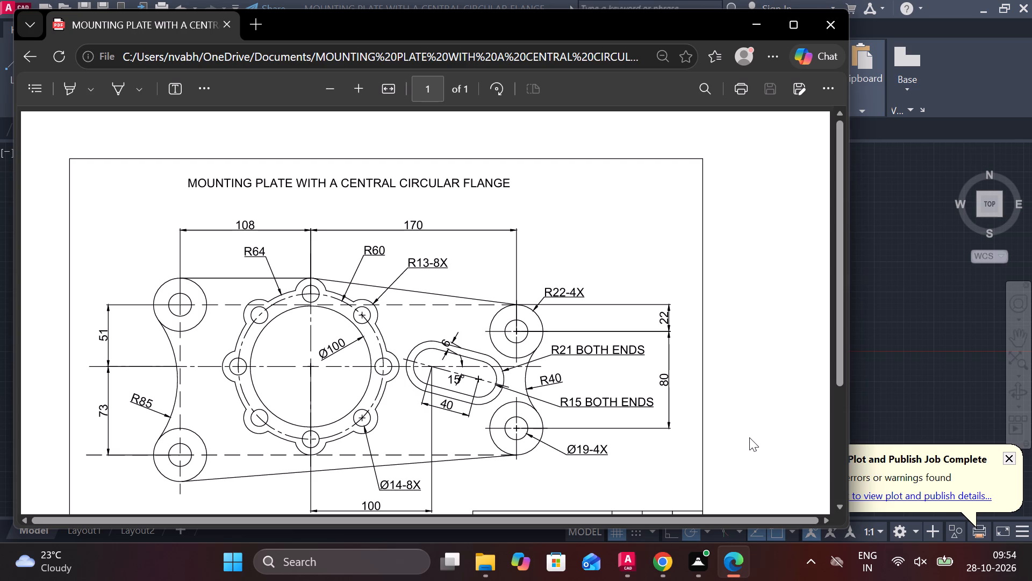
pyautogui.scroll(-1, 632, 388)
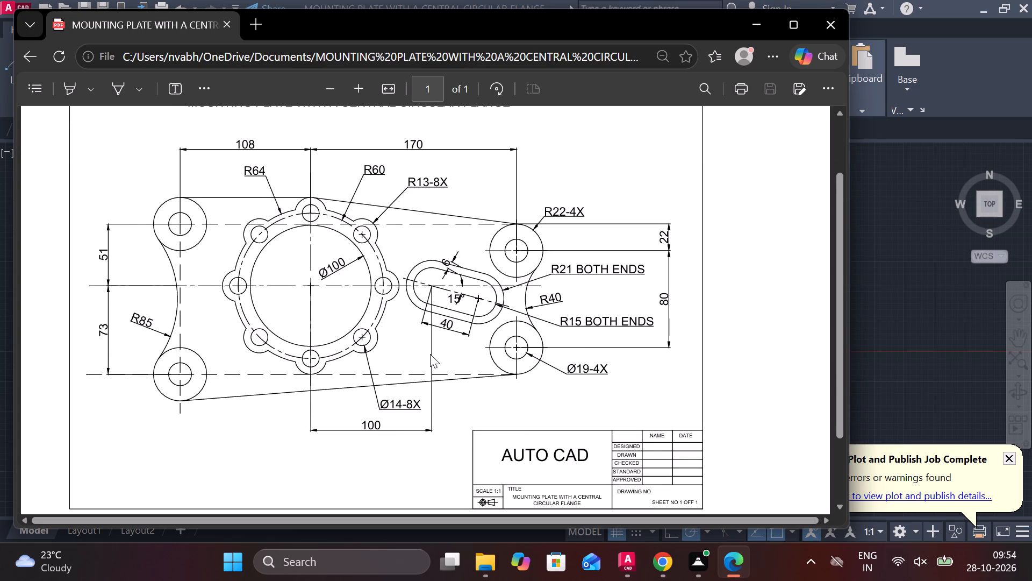
pyautogui.scroll(-1, 599, 364)
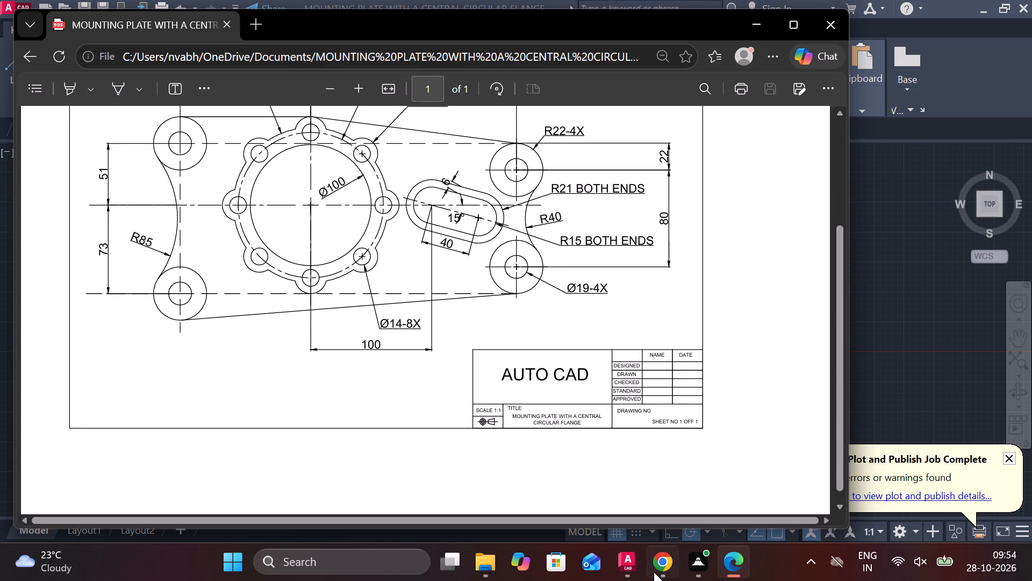